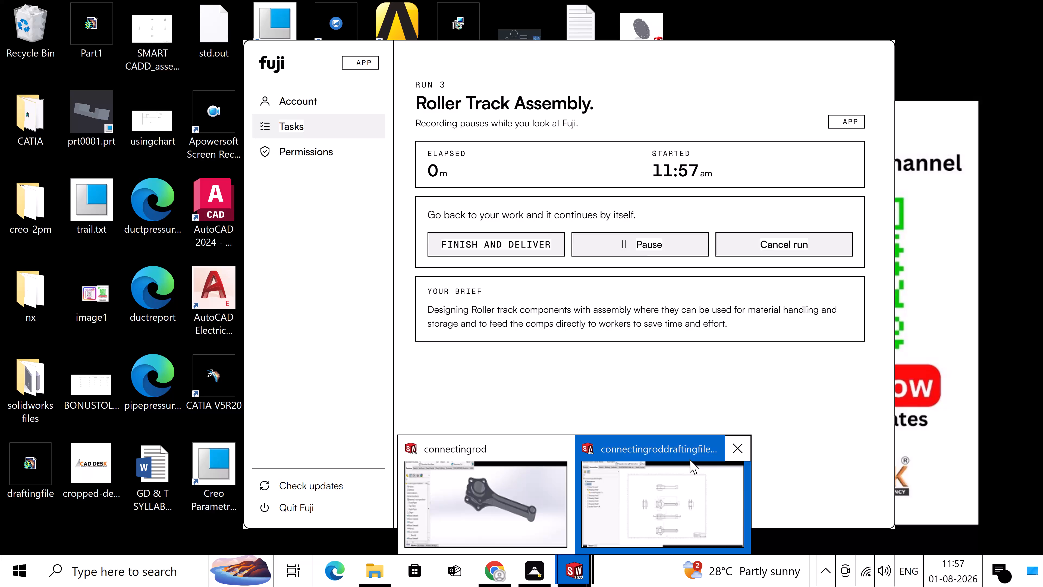
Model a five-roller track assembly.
Switch to the connectingroddraftingfile drawing in SOLIDWORKS and close the application.
{"action": "left_click", "coordinate": [673, 522]}
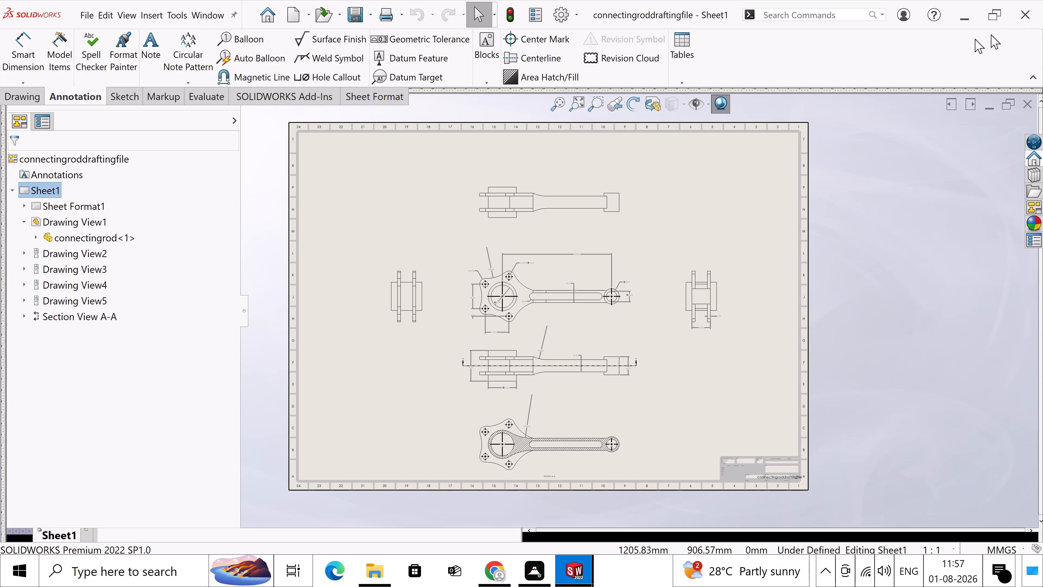
{"action": "left_click", "coordinate": [1027, 13]}
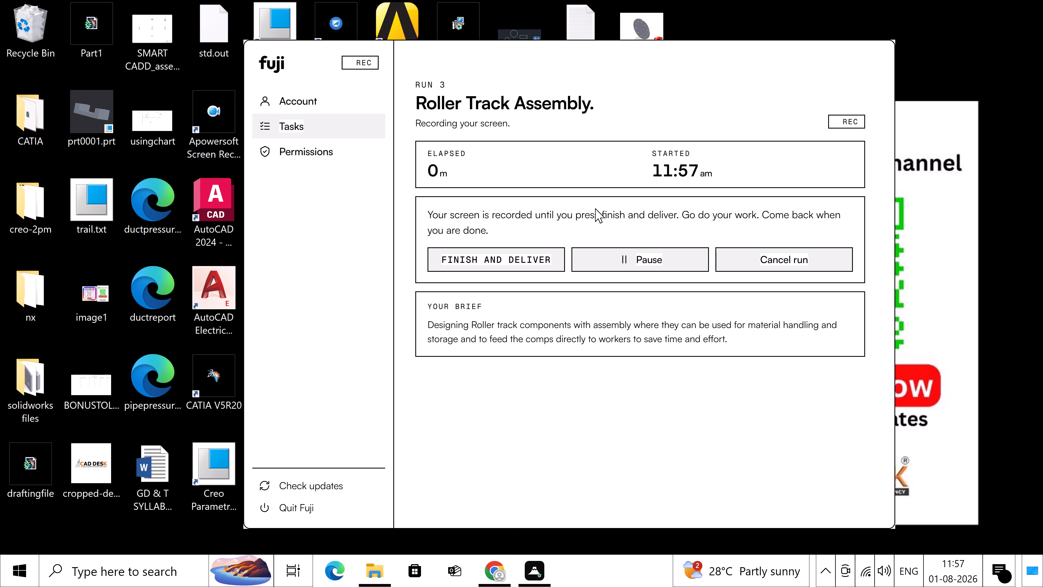
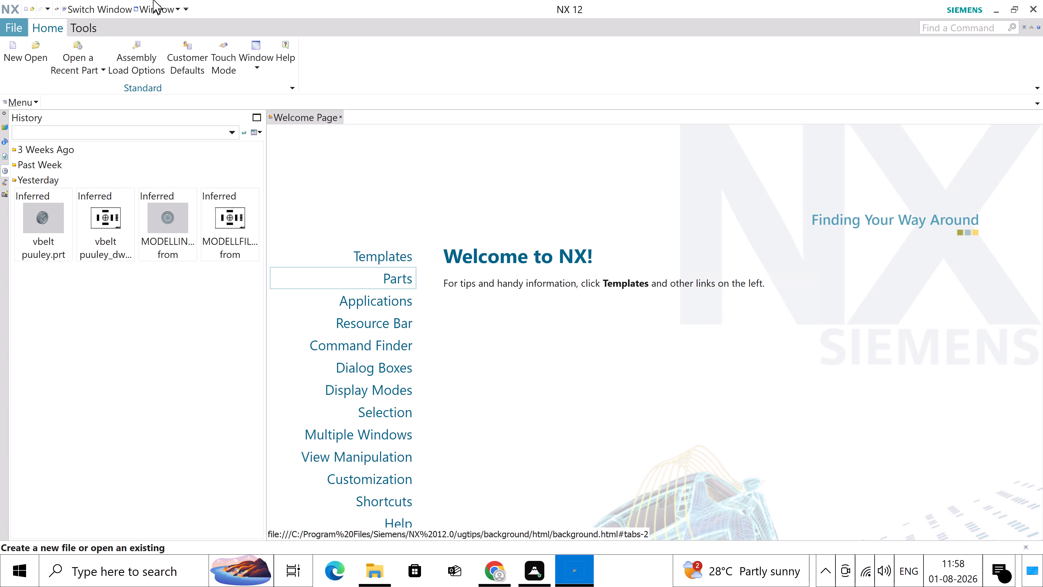
Start a movie recording in NX and set its save location to Local Disk (E:).
{"action": "left_click", "coordinate": [82, 23]}
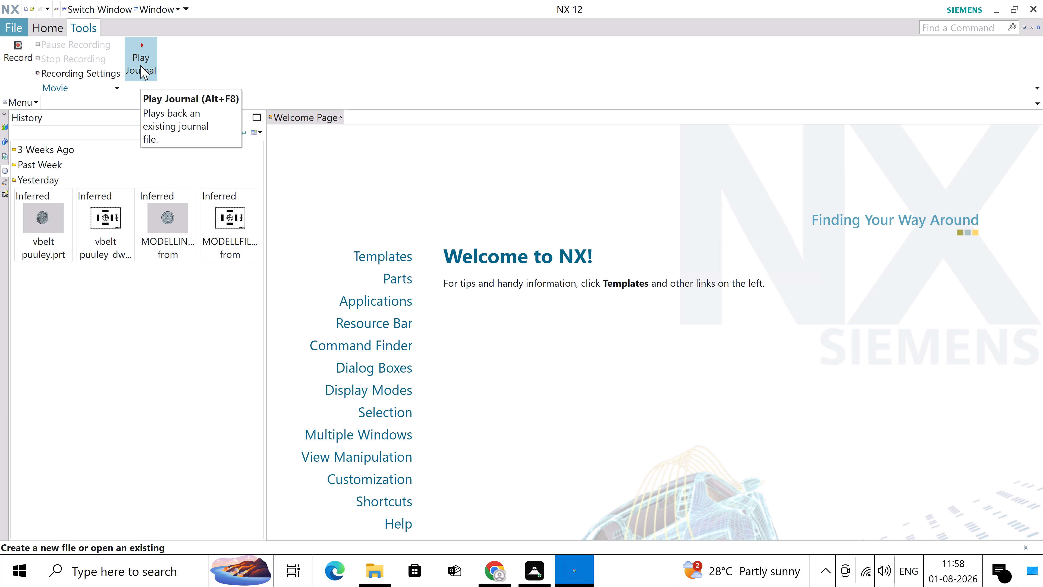
{"action": "left_click", "coordinate": [120, 83]}
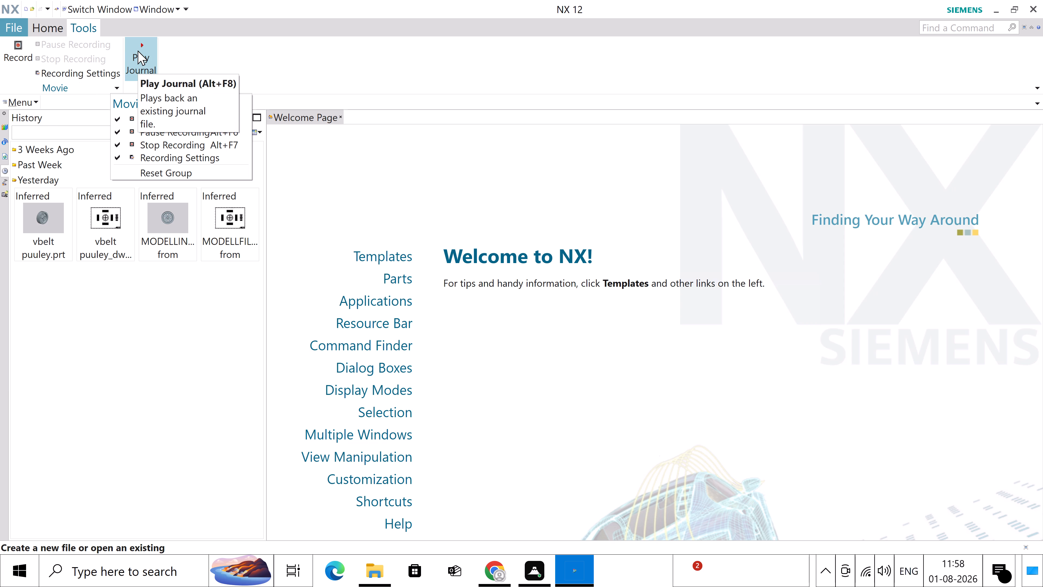
{"action": "left_click", "coordinate": [25, 55]}
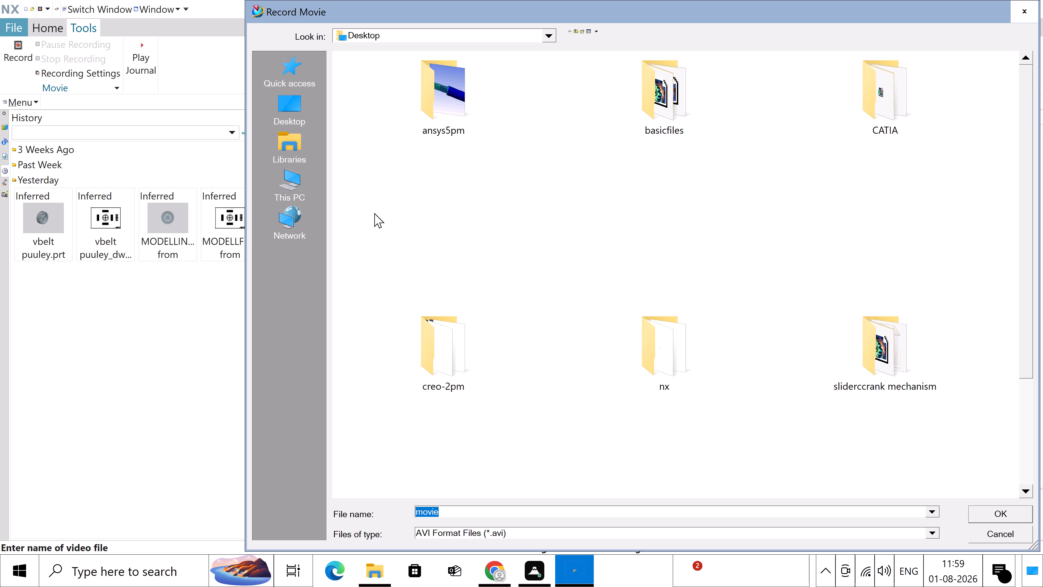
{"action": "left_click", "coordinate": [303, 189]}
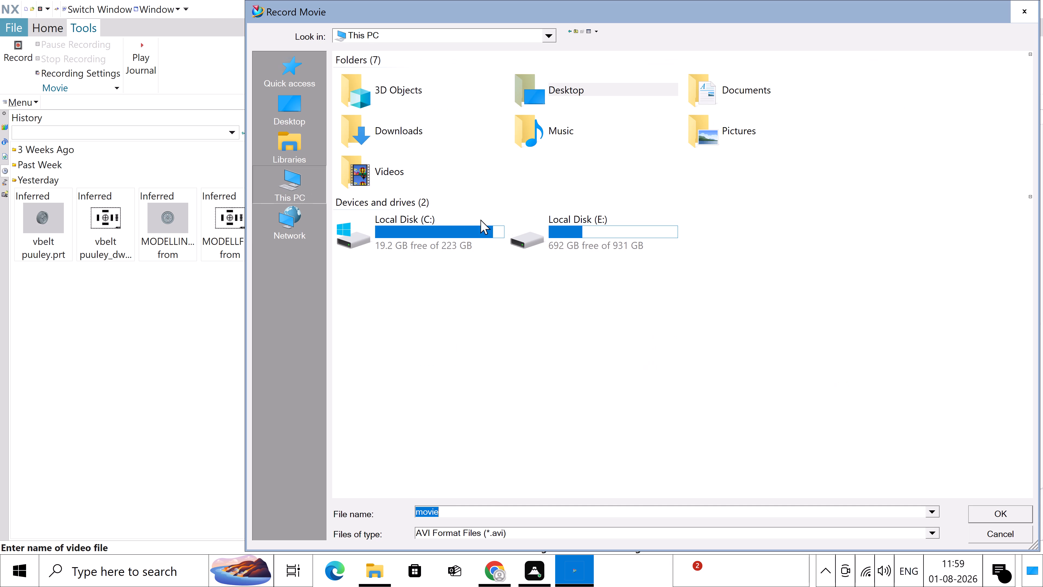
{"action": "double_click", "coordinate": [562, 226]}
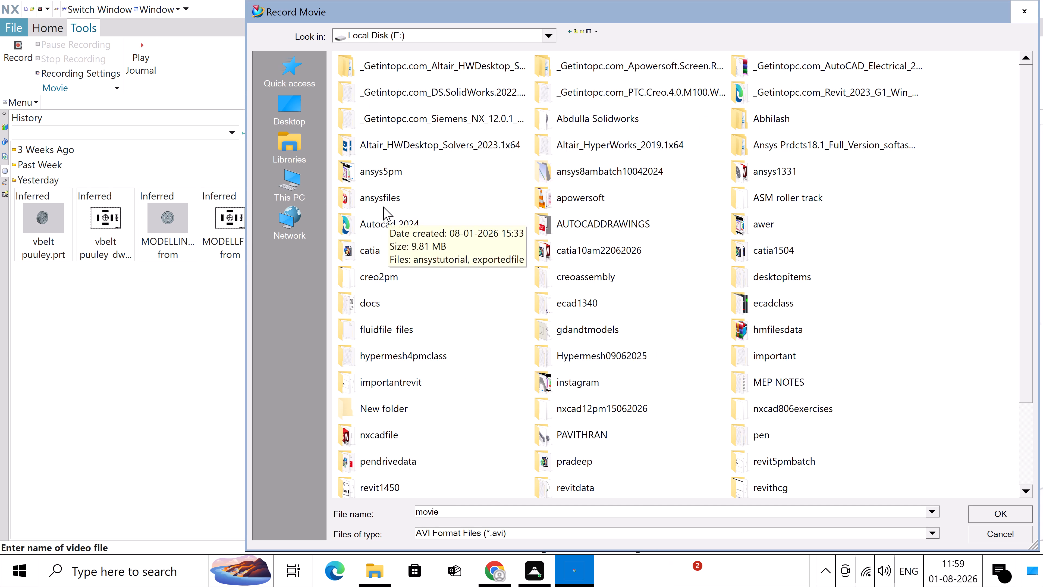
Create a folder named "nx cad files 01-08-2026" on Local Disk (E:) and open it as the movie's save location.
{"action": "left_click", "coordinate": [381, 204]}
{"action": "key", "text": "n"}
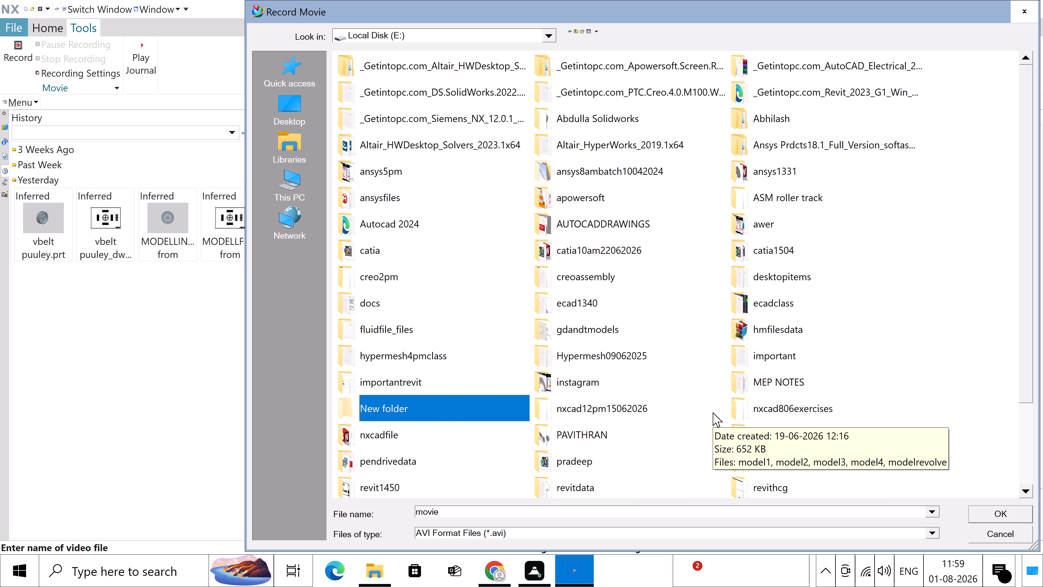
{"action": "scroll", "coordinate": [713, 412], "scroll_direction": "down", "scroll_amount": 2}
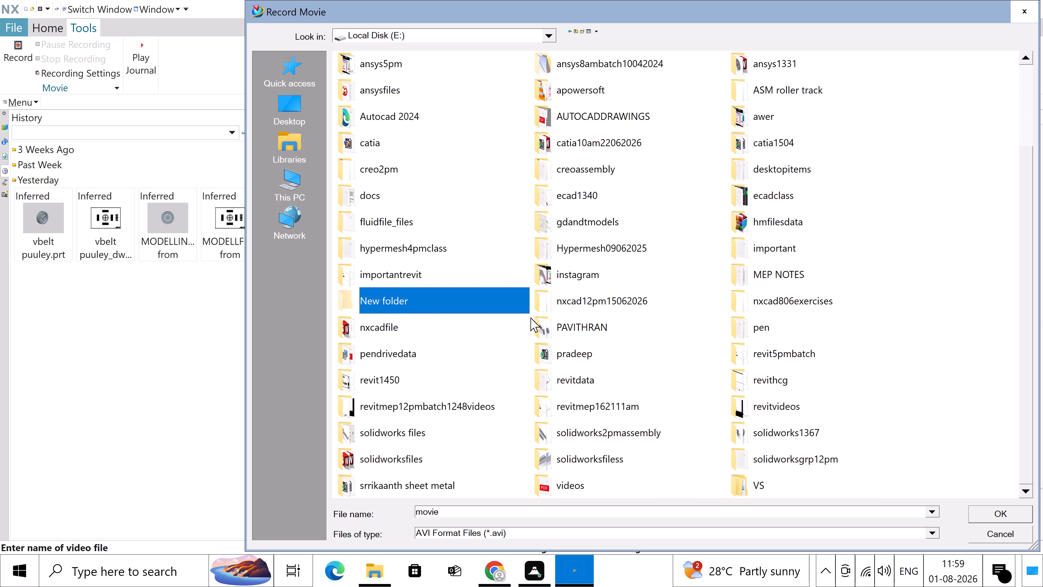
{"action": "right_click", "coordinate": [936, 360]}
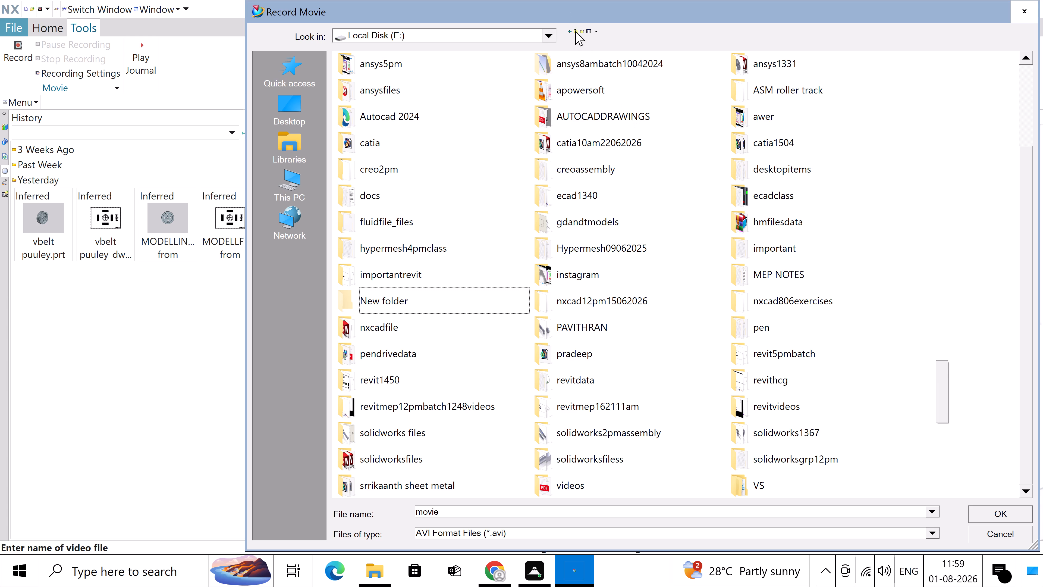
{"action": "left_click", "coordinate": [583, 32]}
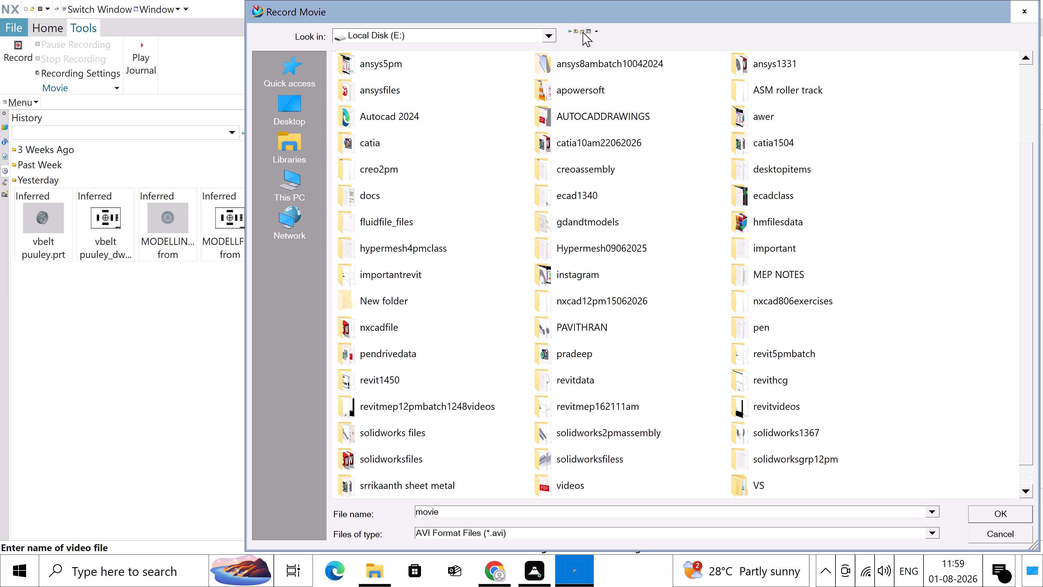
{"action": "left_click", "coordinate": [581, 32]}
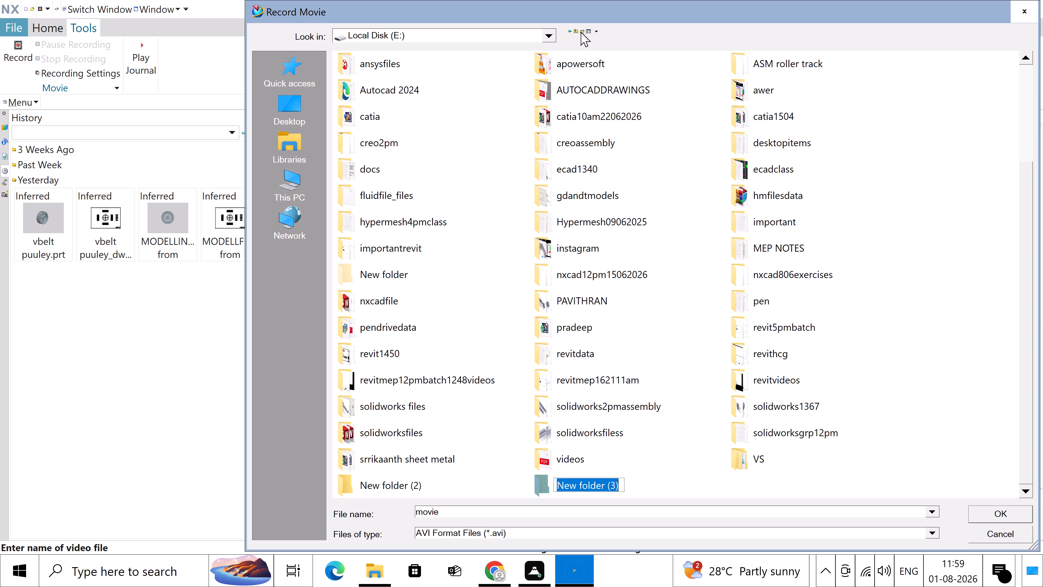
{"action": "type", "text": "nx"}
{"action": "key", "text": "space"}
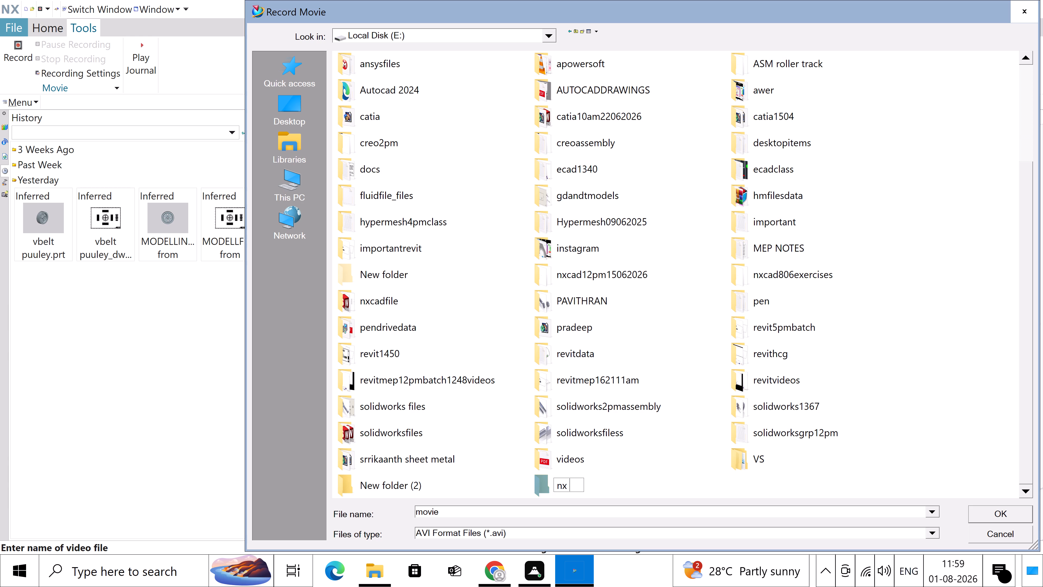
{"action": "type", "text": "cad fikl"}
{"action": "key", "text": "BackSpace"}
{"action": "type", "text": "les"}
{"action": "key", "text": "BackSpace"}
{"action": "key", "text": "BackSpace"}
{"action": "key", "text": "BackSpace"}
{"action": "type", "text": "es"}
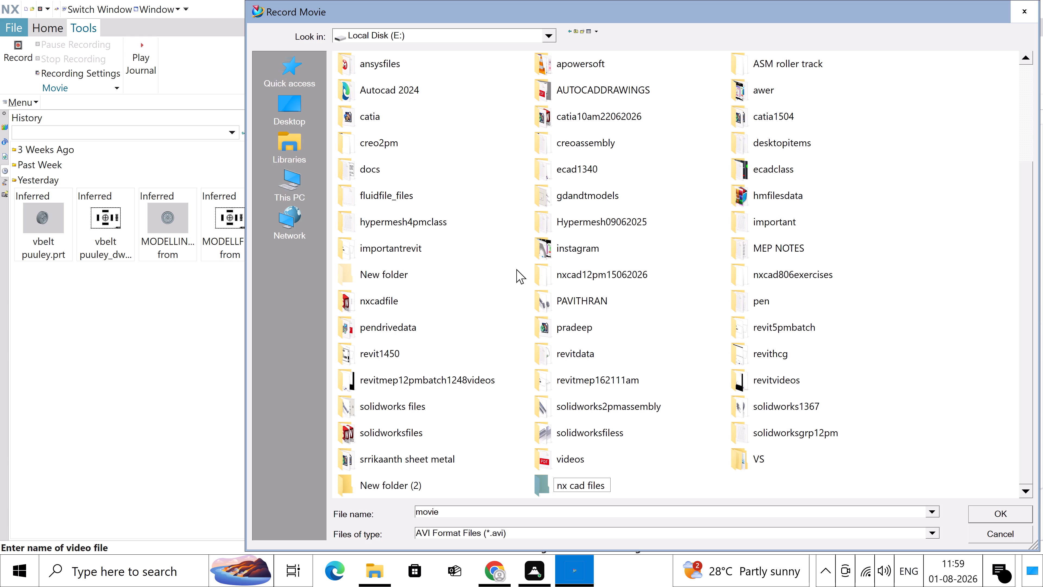
{"action": "key", "text": "space"}
{"action": "type", "text": "01-08-2026"}
{"action": "key", "text": "Return"}
{"action": "key", "text": "Return"}
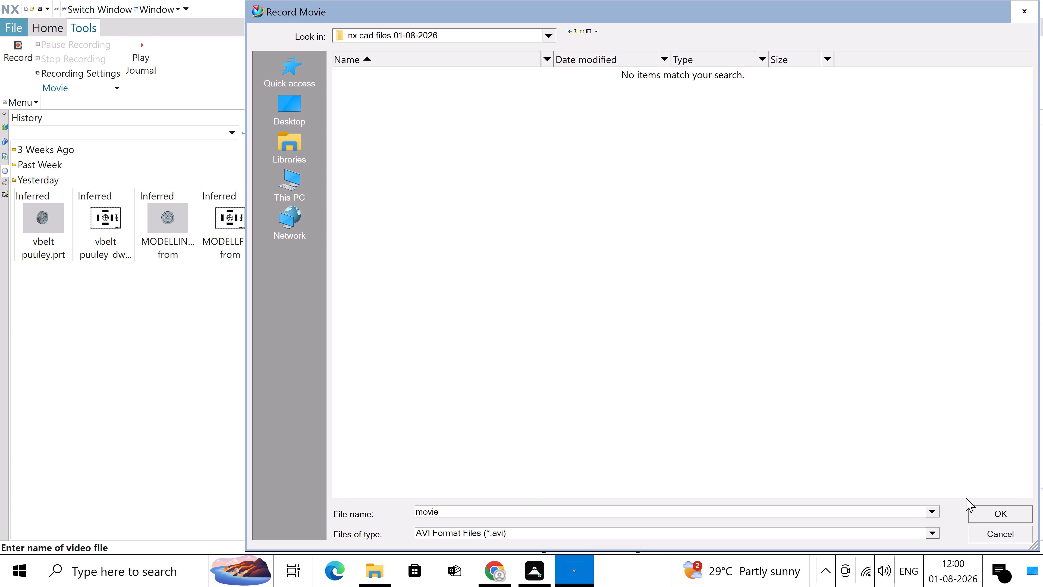
Name the AVI movie file "rollertrack", start recording and acknowledge the transparency notice.
{"action": "left_click", "coordinate": [932, 513]}
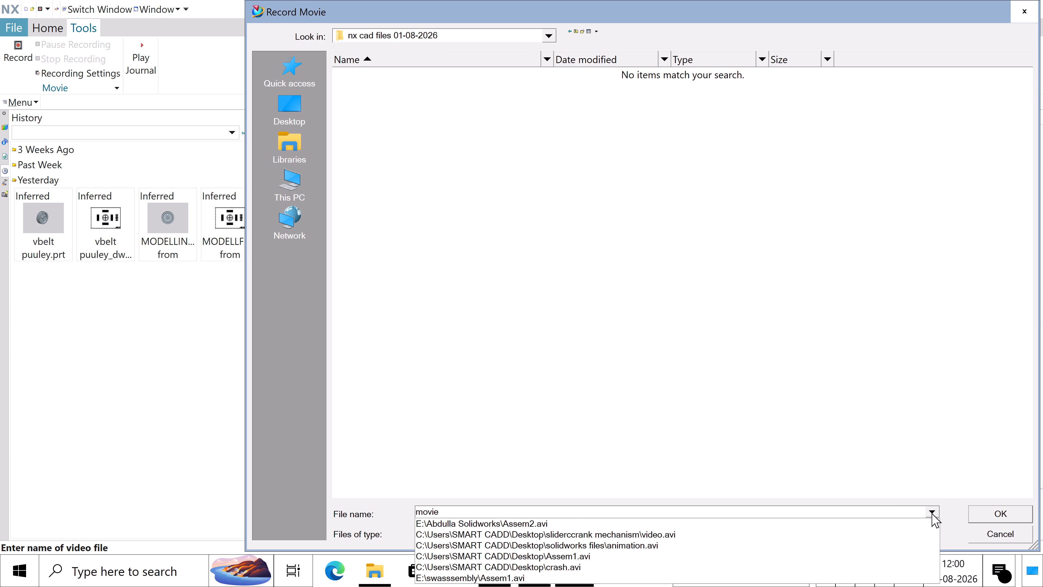
{"action": "left_click", "coordinate": [932, 513]}
{"action": "left_click", "coordinate": [934, 536]}
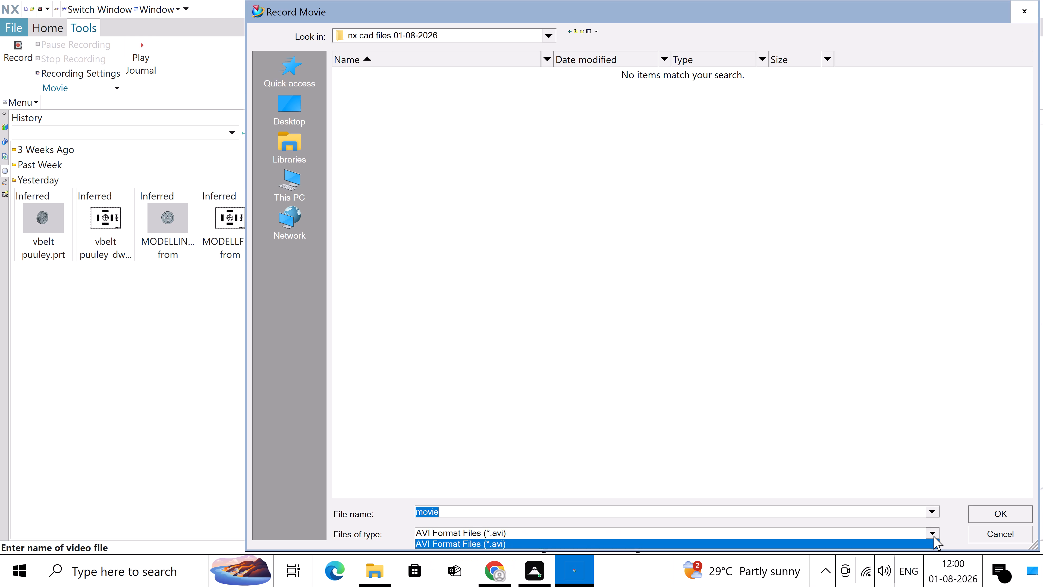
{"action": "left_click", "coordinate": [934, 536]}
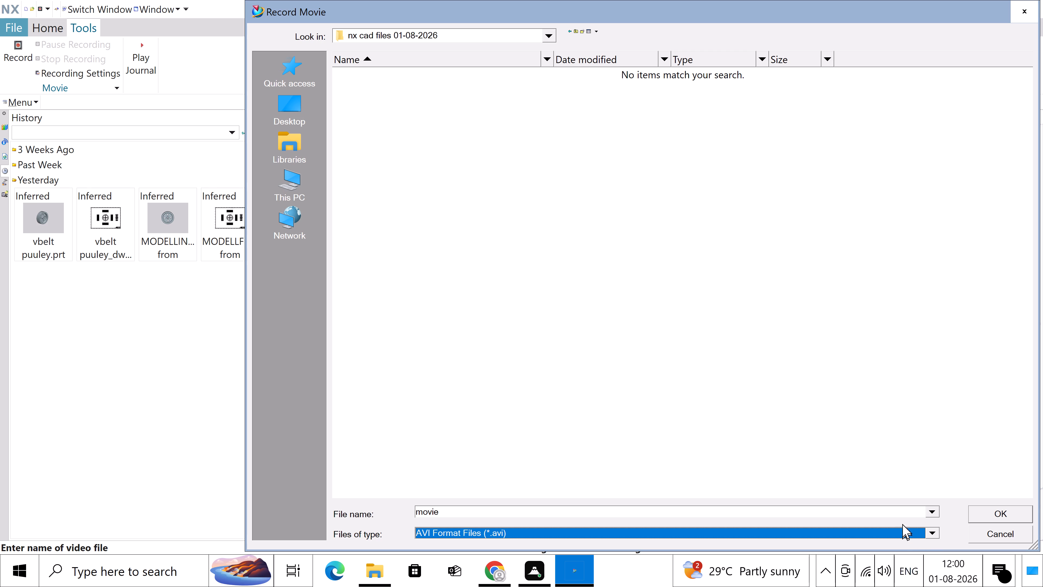
{"action": "left_click", "coordinate": [901, 507]}
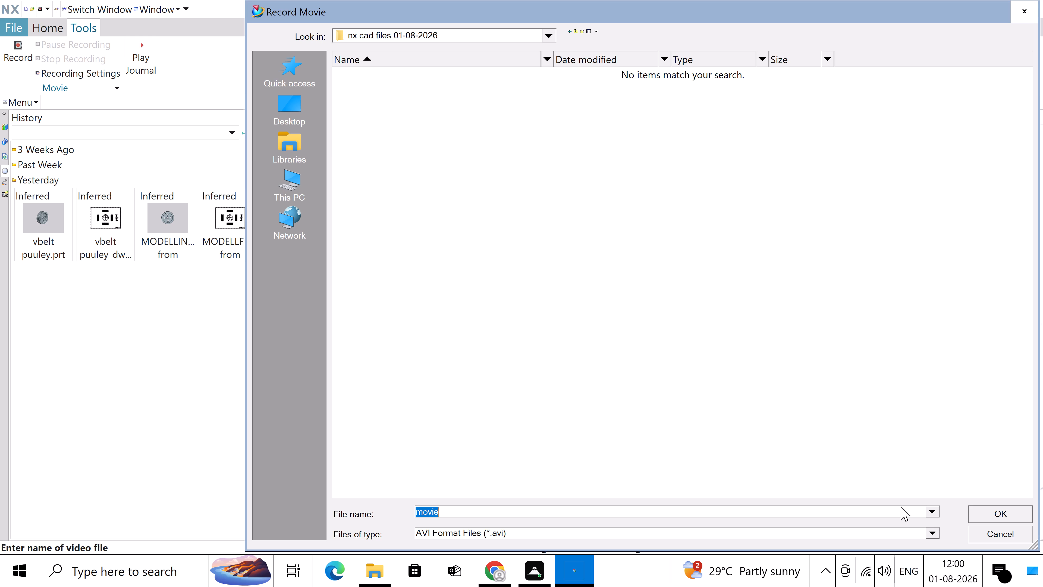
{"action": "type", "text": "roller"}
{"action": "type", "text": "tracl"}
{"action": "key", "text": "BackSpace"}
{"action": "key", "text": "k"}
{"action": "key", "text": "Return"}
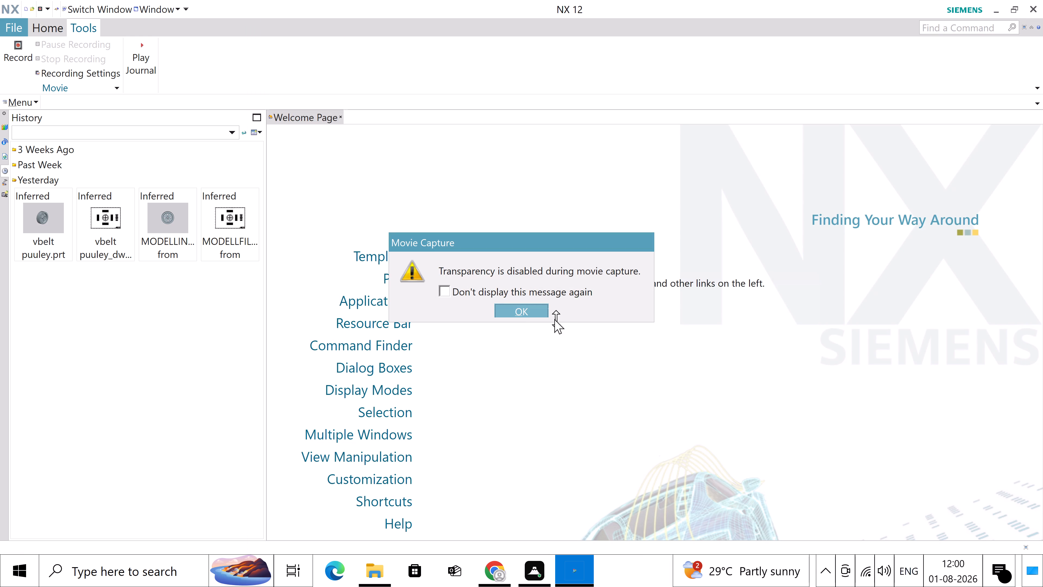
{"action": "left_click", "coordinate": [526, 311]}
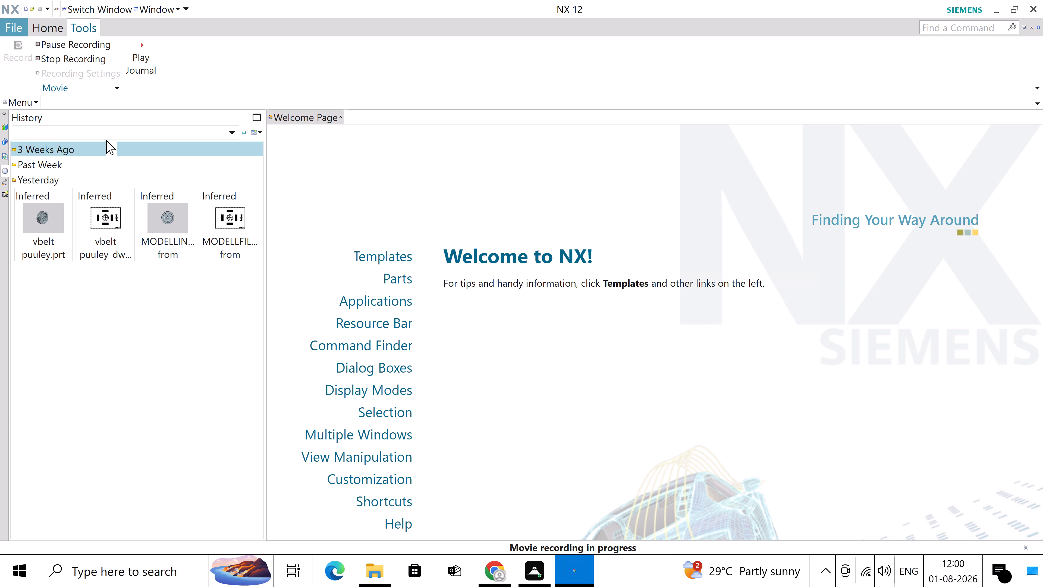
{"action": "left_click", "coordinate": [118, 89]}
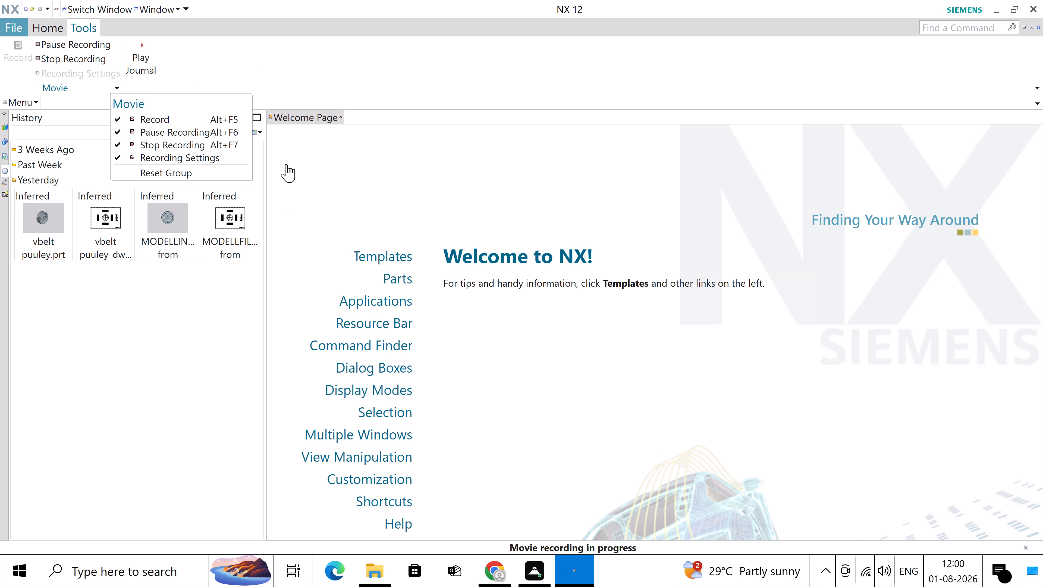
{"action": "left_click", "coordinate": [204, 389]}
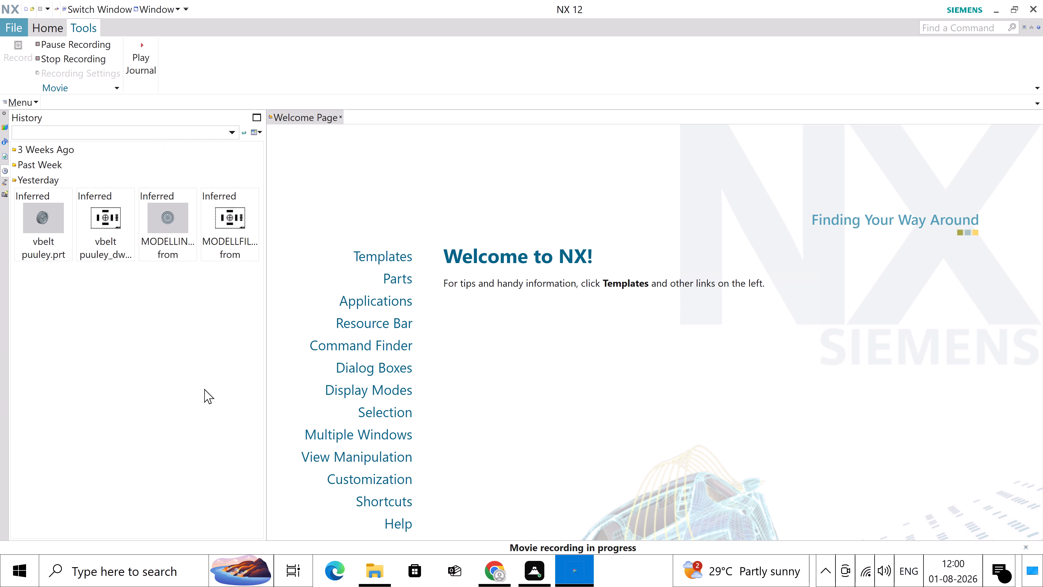
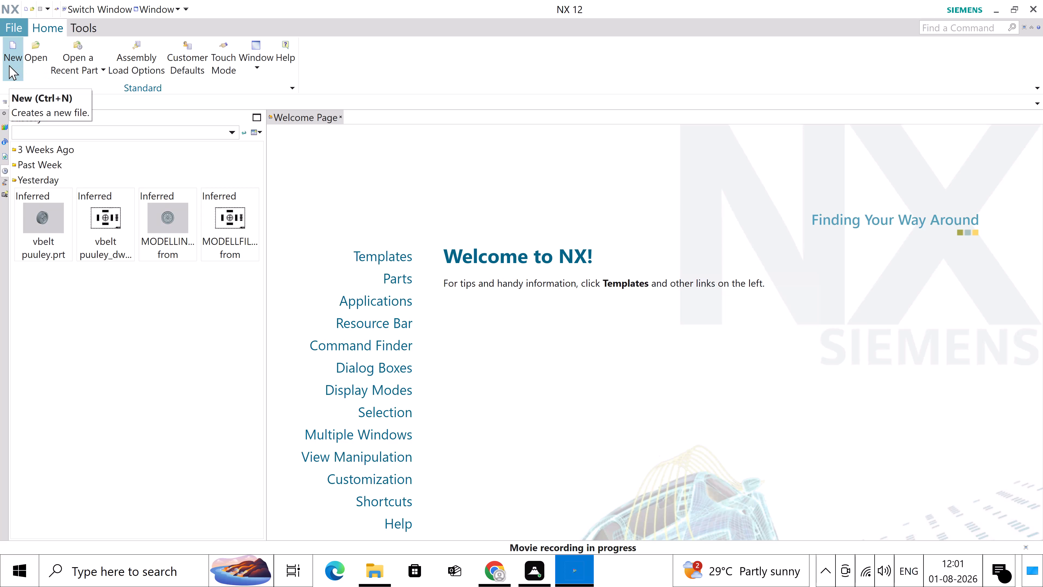
Start a new file from the Model template in millimetres and name it part1.
{"action": "left_click", "coordinate": [9, 65]}
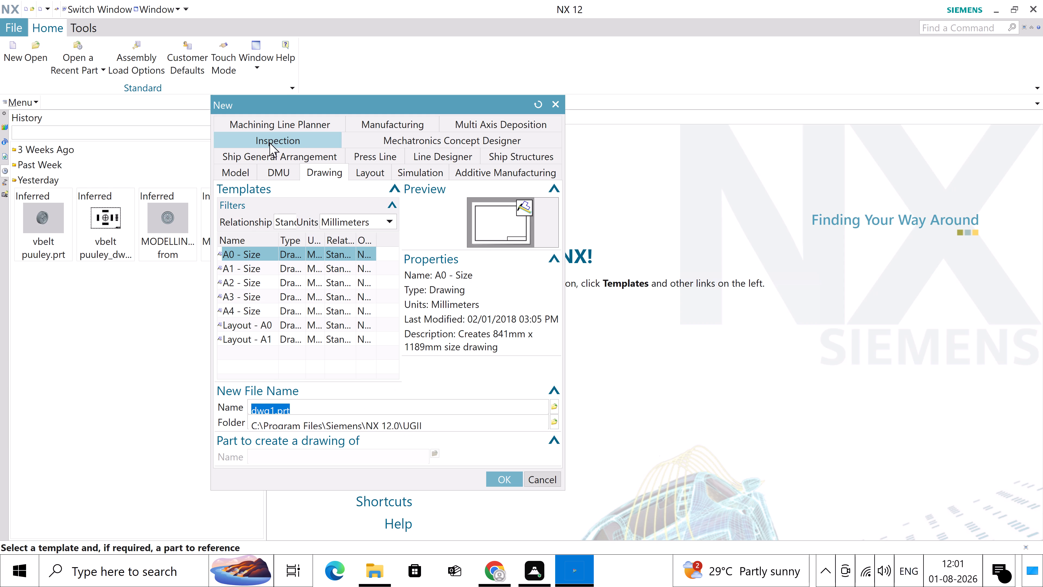
{"action": "left_click", "coordinate": [246, 174]}
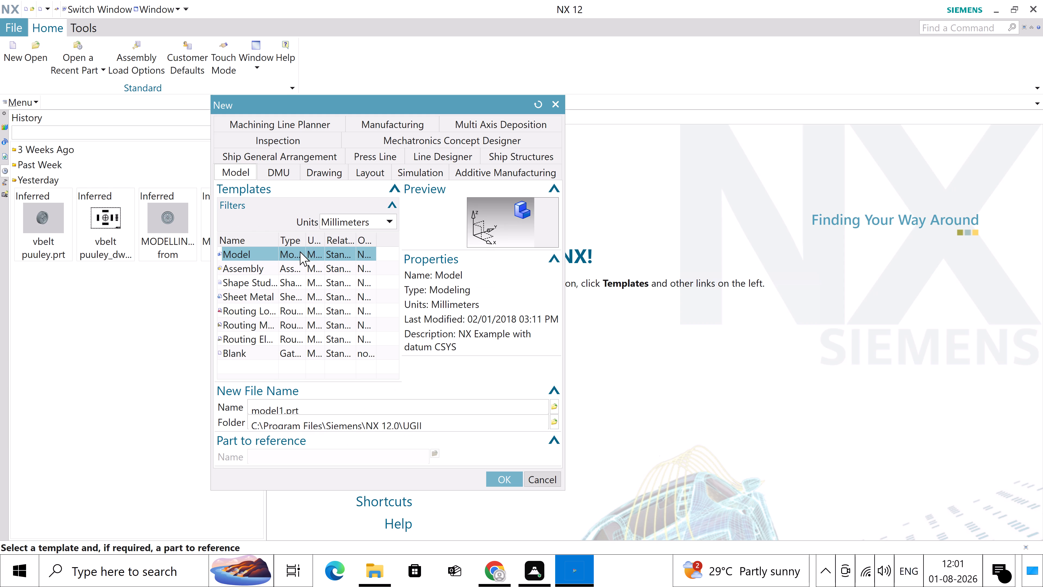
{"action": "left_click", "coordinate": [281, 408]}
{"action": "key", "text": "BackSpace"}
{"action": "key", "text": "BackSpace"}
{"action": "key", "text": "BackSpace"}
{"action": "key", "text": "BackSpace"}
{"action": "key", "text": "BackSpace"}
{"action": "key", "text": "BackSpace"}
{"action": "key", "text": "BackSpace"}
{"action": "key", "text": "BackSpace"}
{"action": "type", "text": "part"}
{"action": "key", "text": "1"}
{"action": "key", "text": "Tab"}
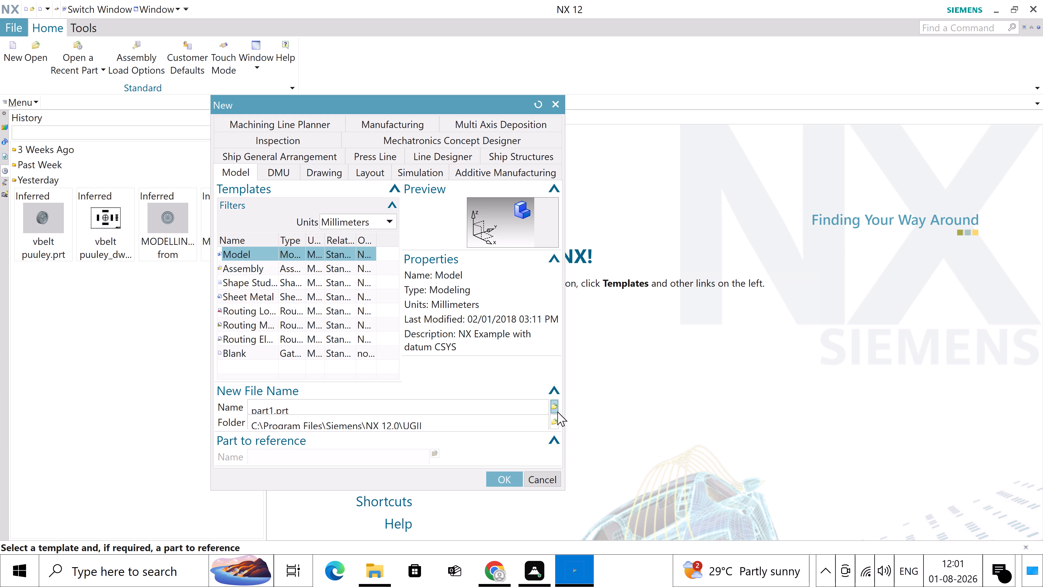
Set the "nx cad files 01-08-2026" folder on Local Disk (E:) as the save location and create the part.
{"action": "left_click", "coordinate": [552, 425]}
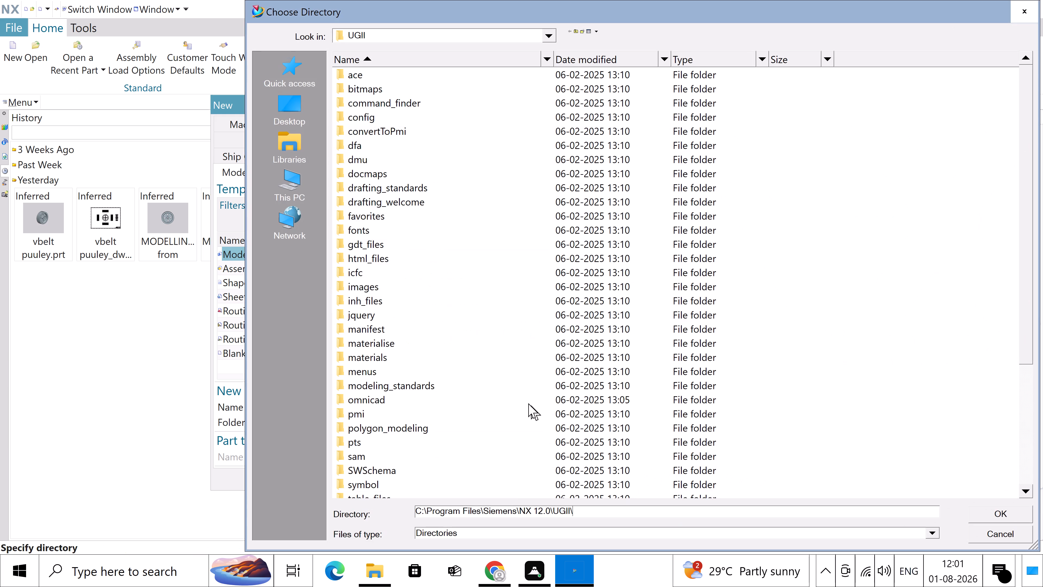
{"action": "left_click", "coordinate": [306, 190]}
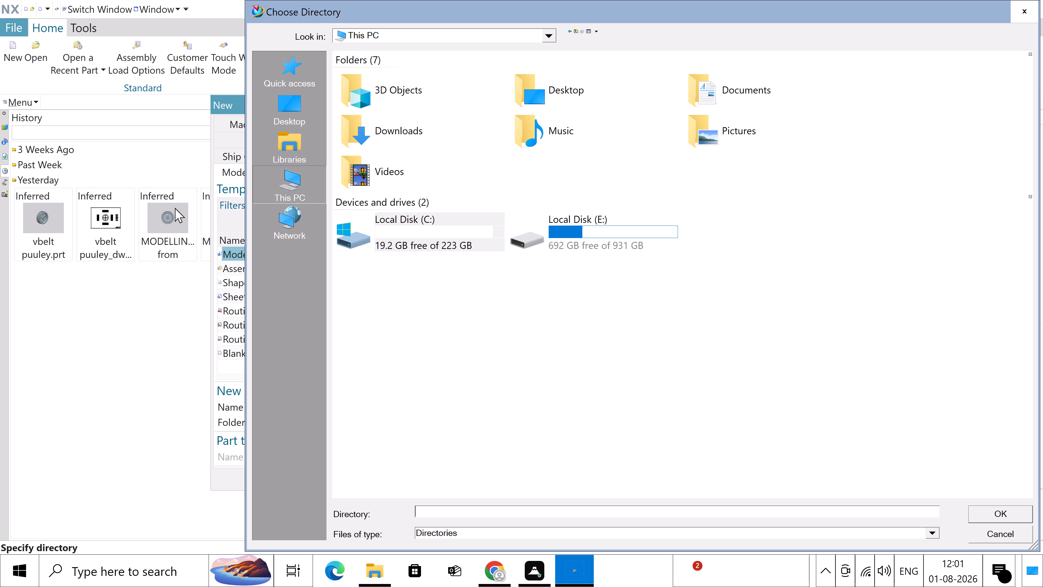
{"action": "double_click", "coordinate": [567, 249]}
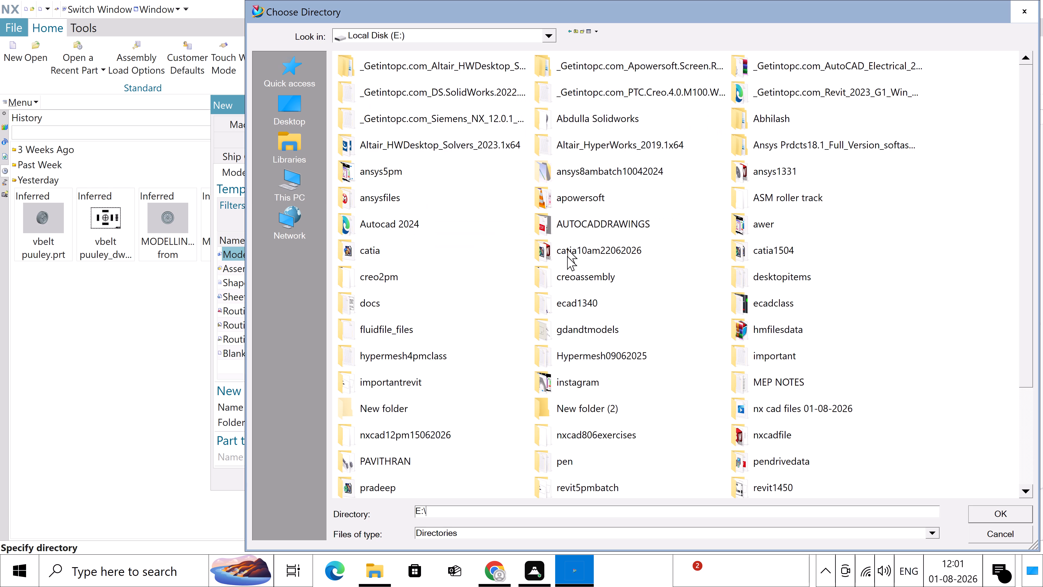
{"action": "left_click", "coordinate": [554, 277]}
{"action": "key", "text": "n"}
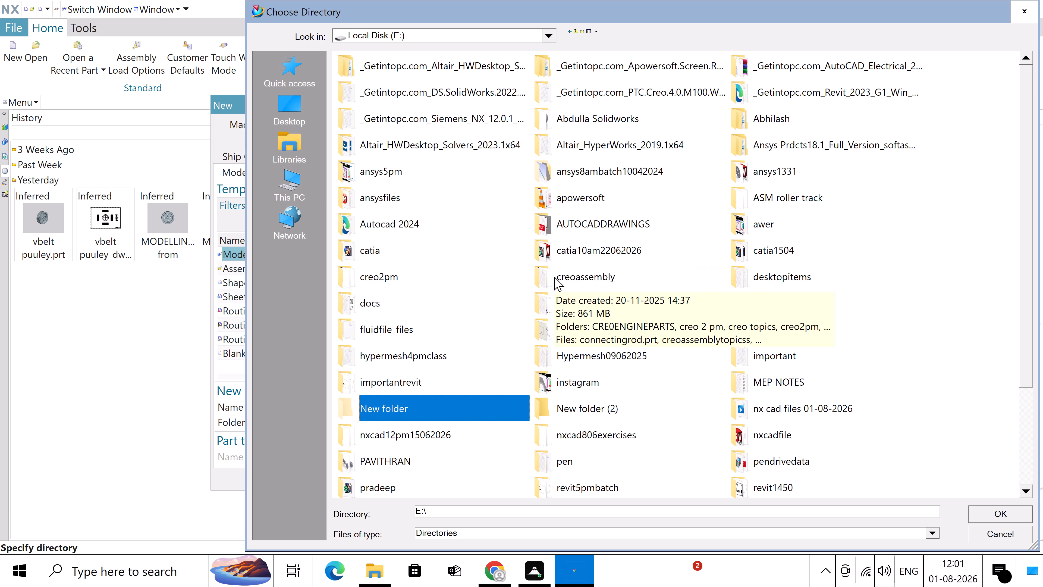
{"action": "double_click", "coordinate": [812, 410]}
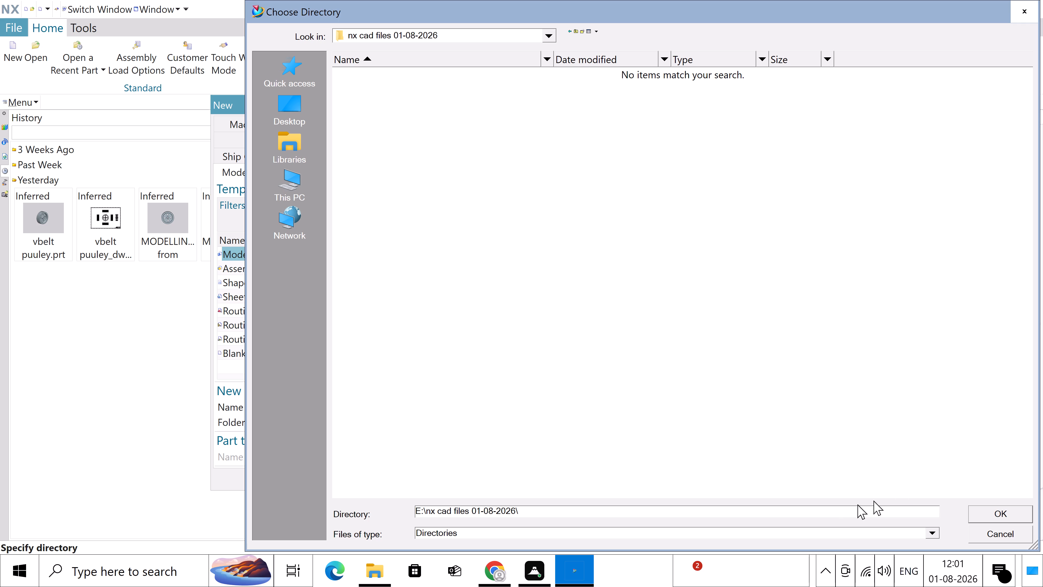
{"action": "left_click", "coordinate": [1000, 512]}
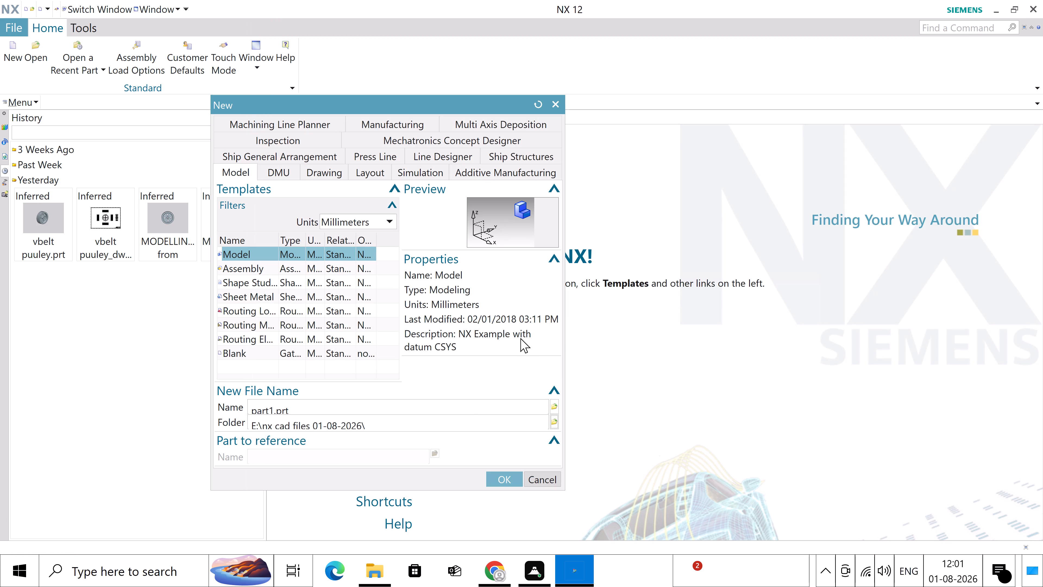
{"action": "left_click", "coordinate": [505, 477]}
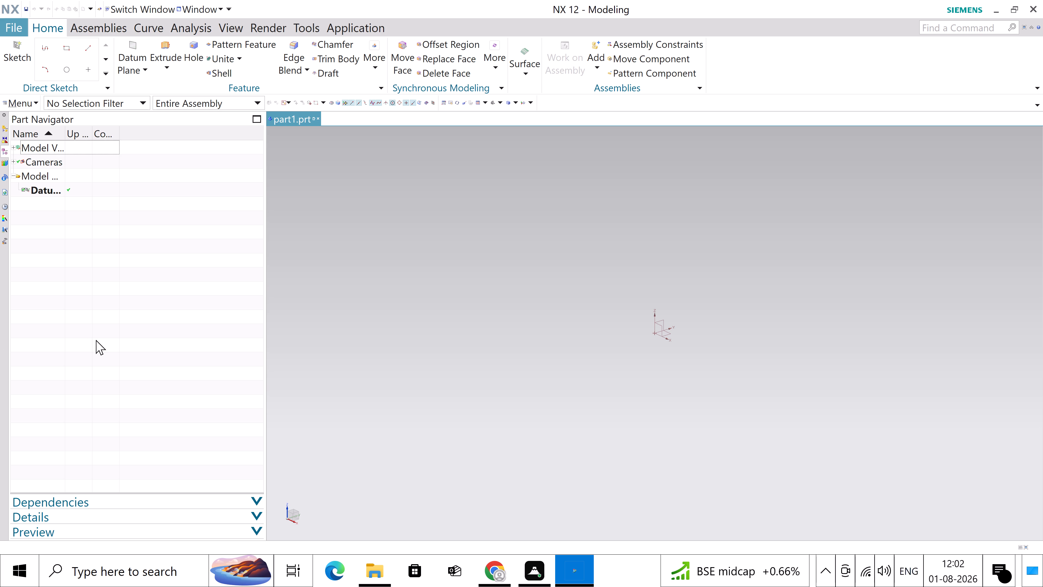
Create a task-environment sketch on the default horizontal XY plane and dismiss the Profile tool.
{"action": "left_click", "coordinate": [15, 108]}
{"action": "left_click", "coordinate": [38, 157]}
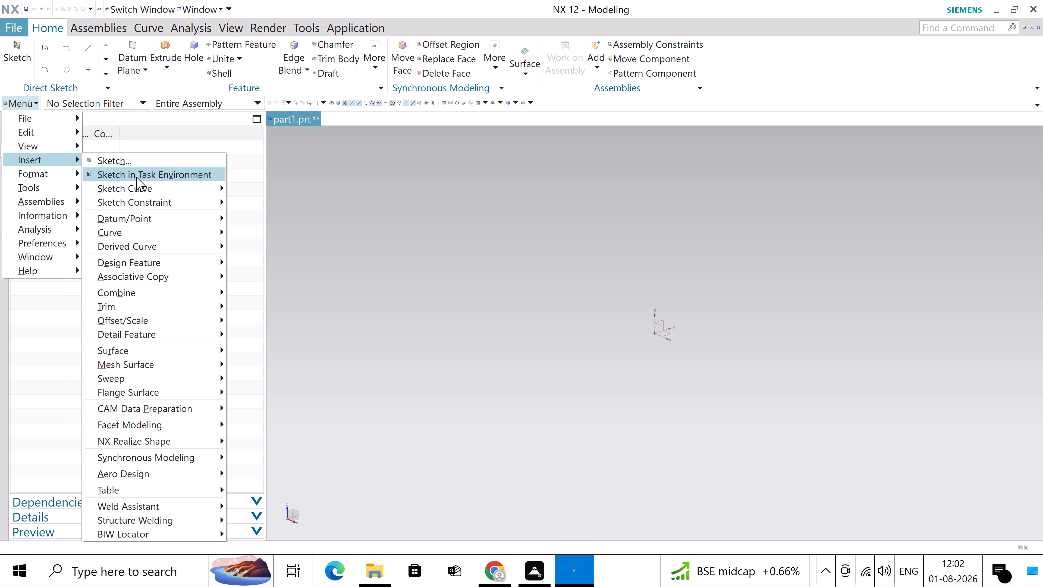
{"action": "left_click", "coordinate": [144, 180]}
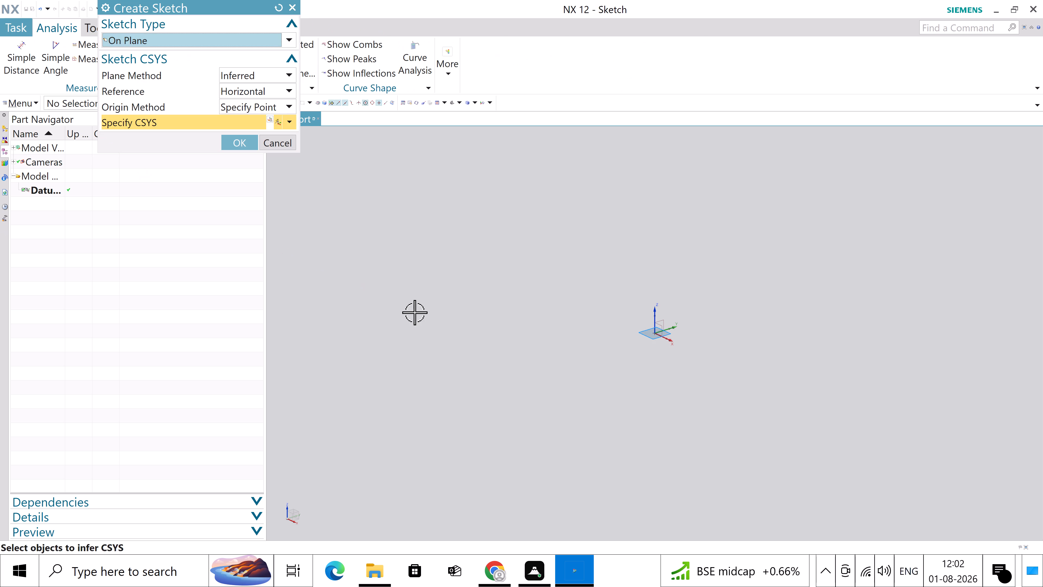
{"action": "left_click", "coordinate": [247, 140]}
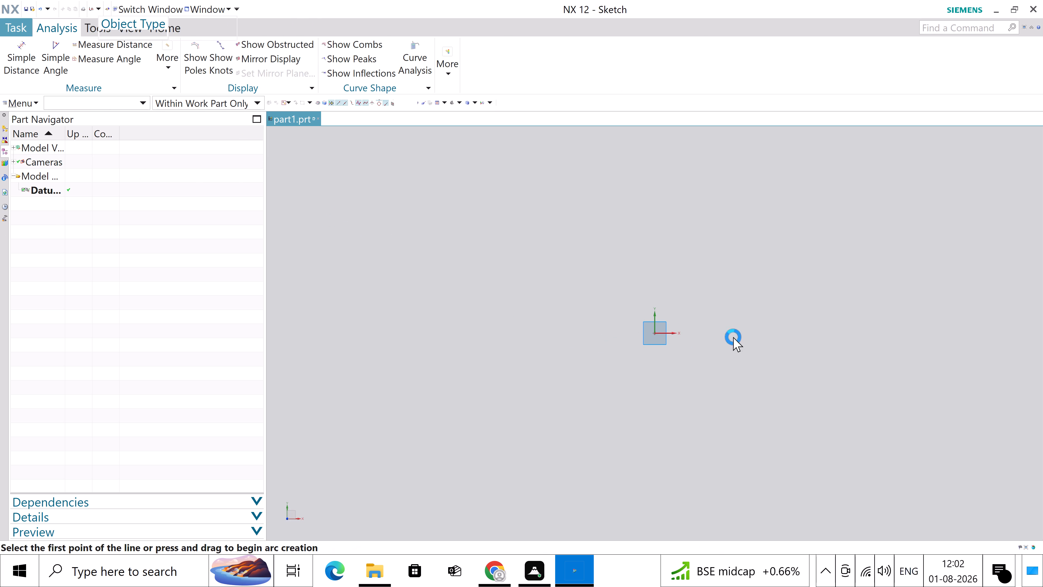
{"action": "scroll", "coordinate": [737, 332], "scroll_direction": "up", "scroll_amount": 3}
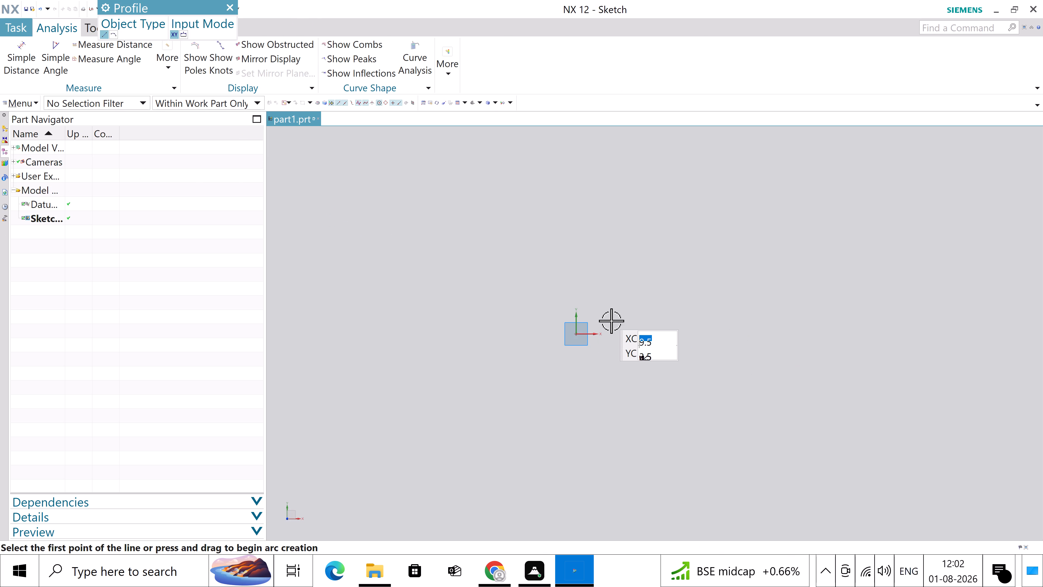
{"action": "scroll", "coordinate": [611, 321], "scroll_direction": "down", "scroll_amount": 3}
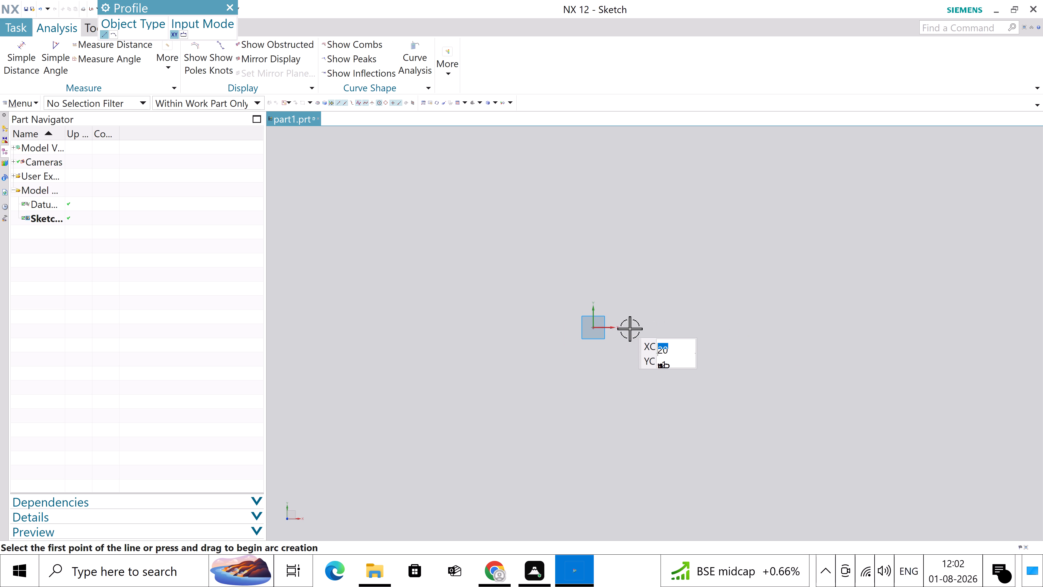
{"action": "left_click", "coordinate": [228, 5]}
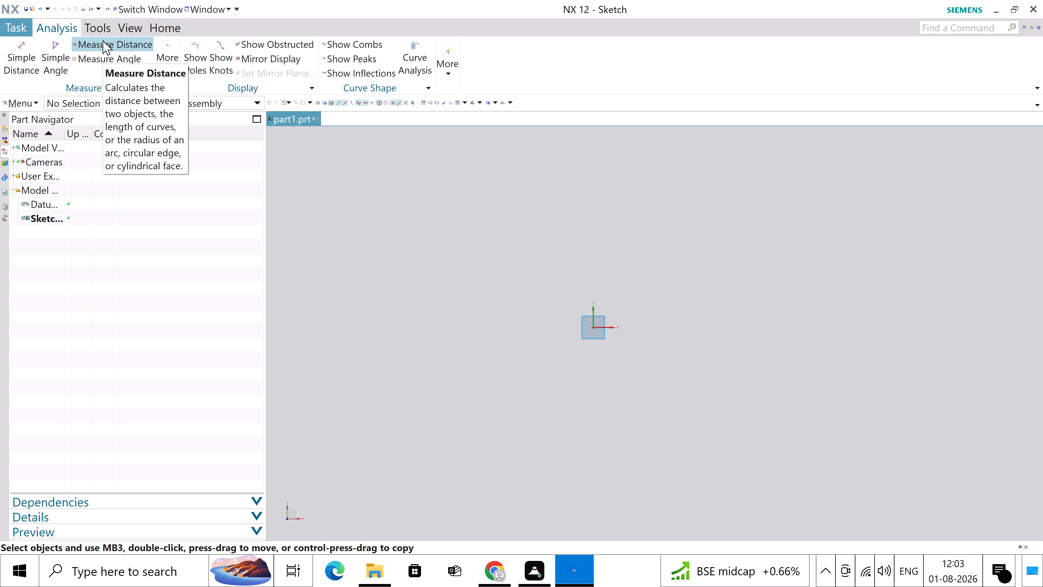
Draw a circle of diameter 100 mm centred on the sketch origin.
{"action": "left_click", "coordinate": [156, 29]}
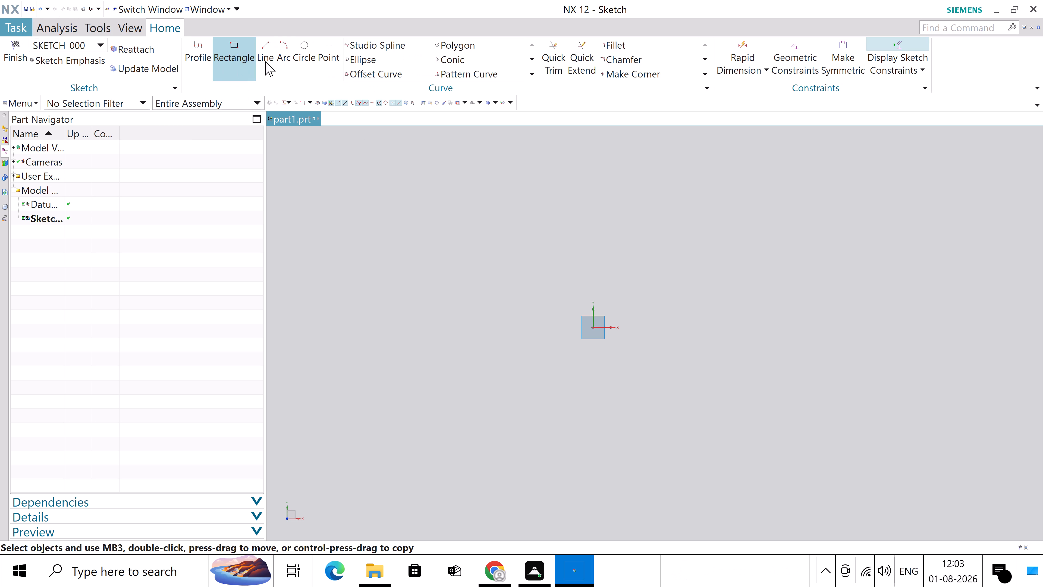
{"action": "left_click", "coordinate": [305, 54]}
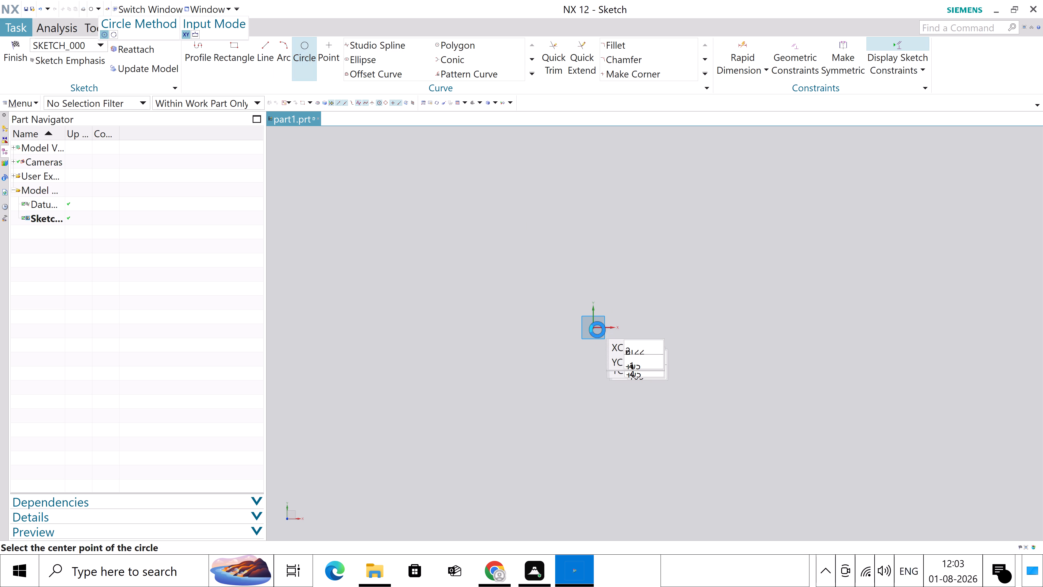
{"action": "left_click", "coordinate": [592, 328]}
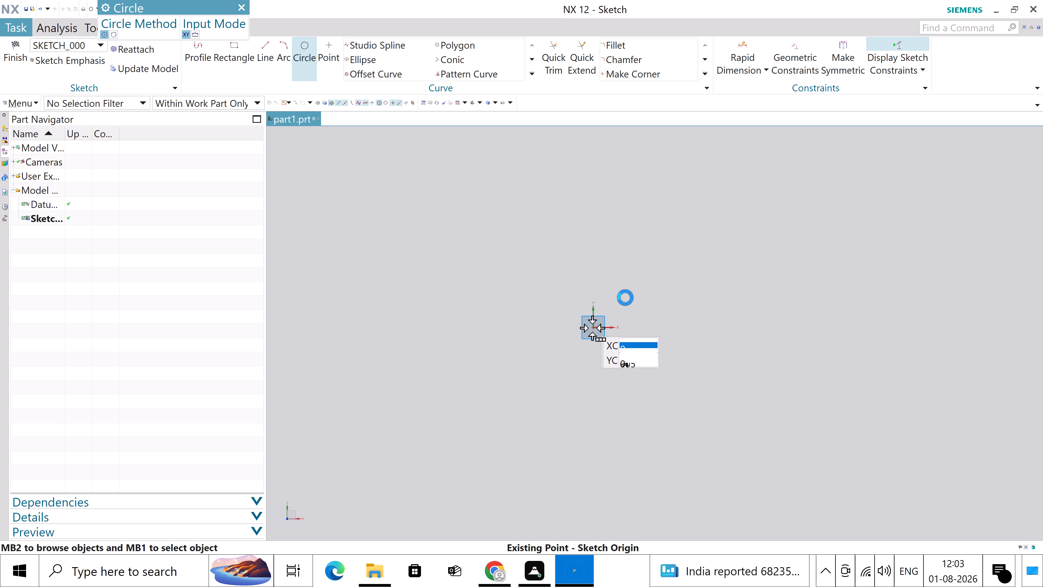
{"action": "left_click", "coordinate": [625, 352]}
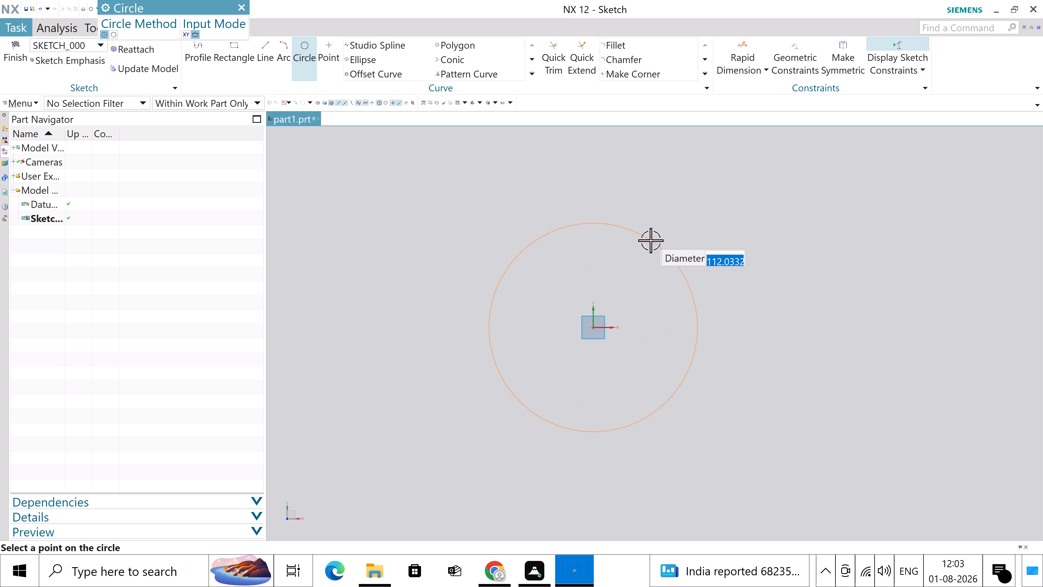
{"action": "type", "text": "100"}
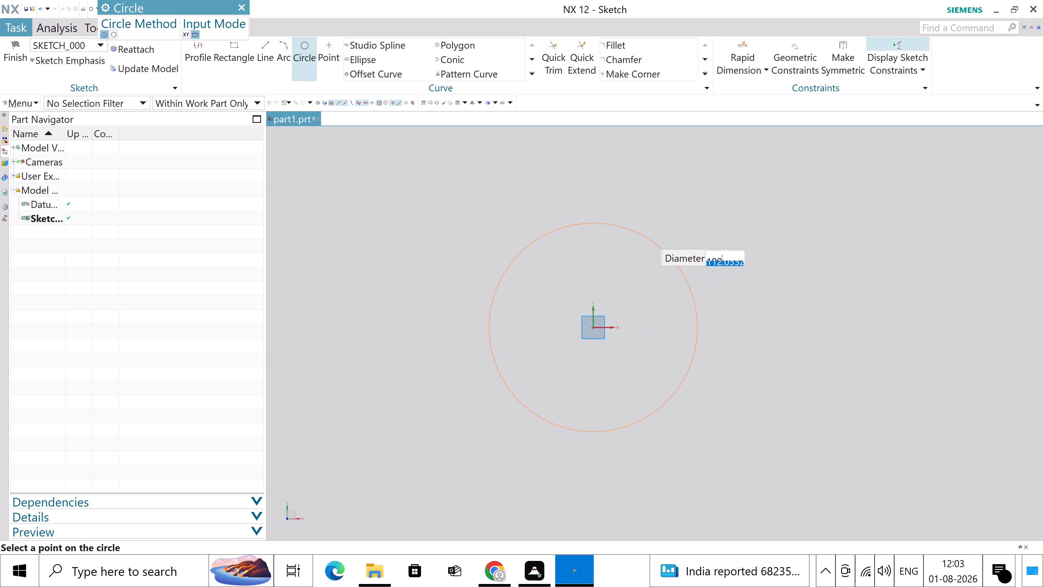
{"action": "key", "text": "Return"}
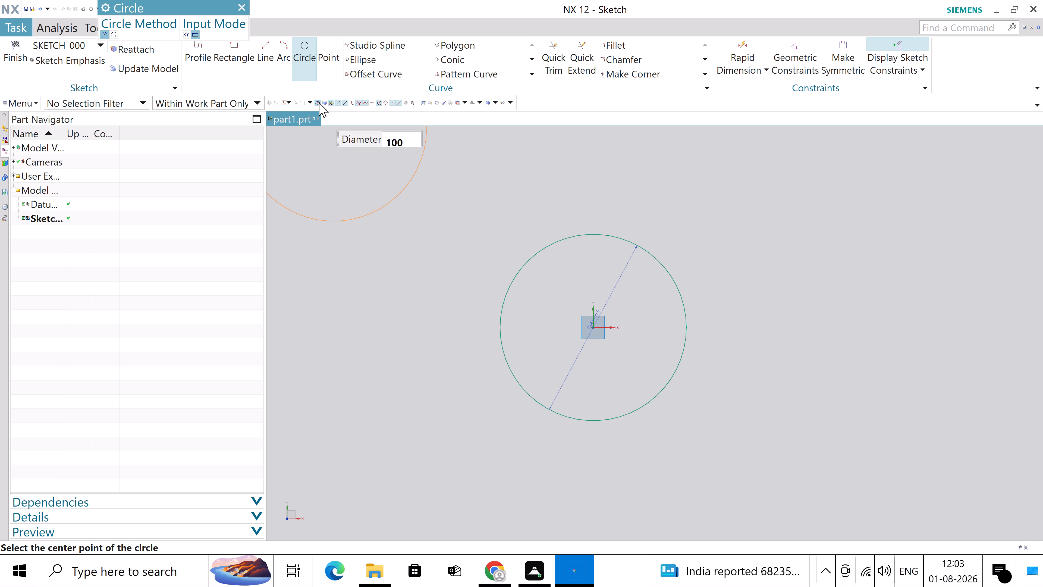
{"action": "right_click", "coordinate": [372, 192]}
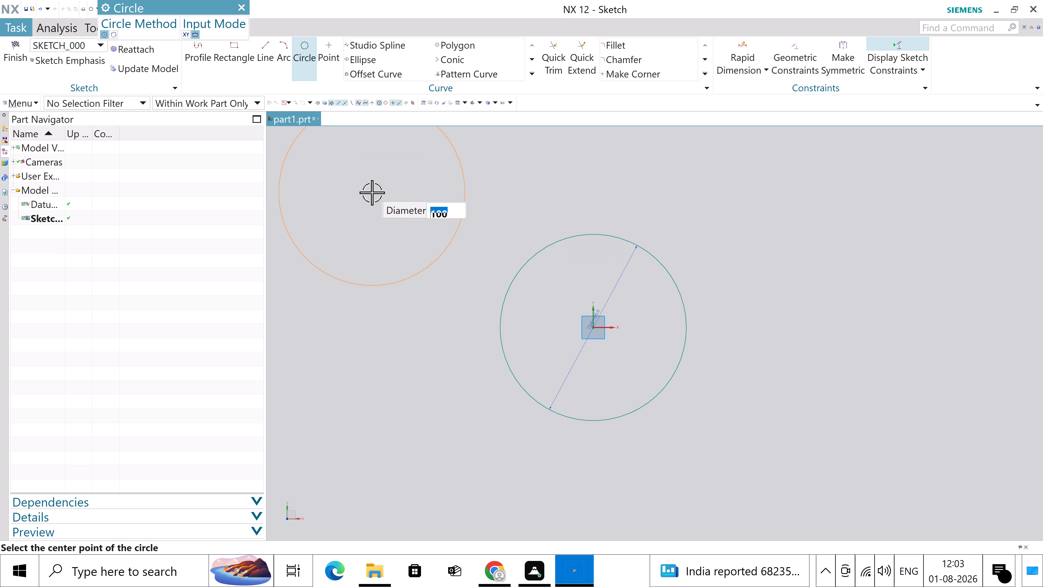
{"action": "left_click", "coordinate": [400, 216]}
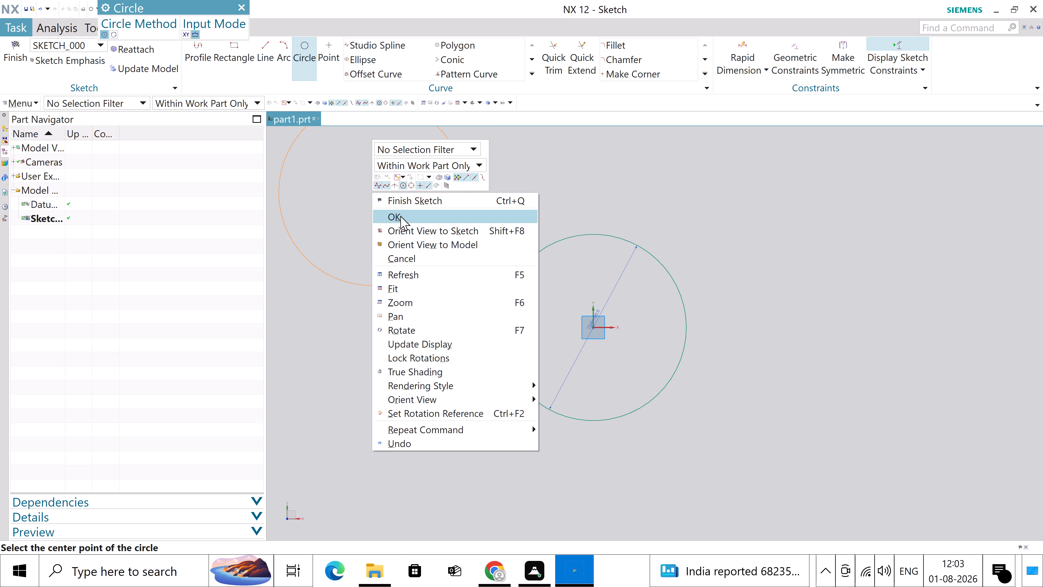
Move the circle's diameter dimension outside the circle and finish the sketch.
{"action": "scroll", "coordinate": [591, 352], "scroll_direction": "up", "scroll_amount": 4}
{"action": "scroll", "coordinate": [621, 282], "scroll_direction": "up", "scroll_amount": 2}
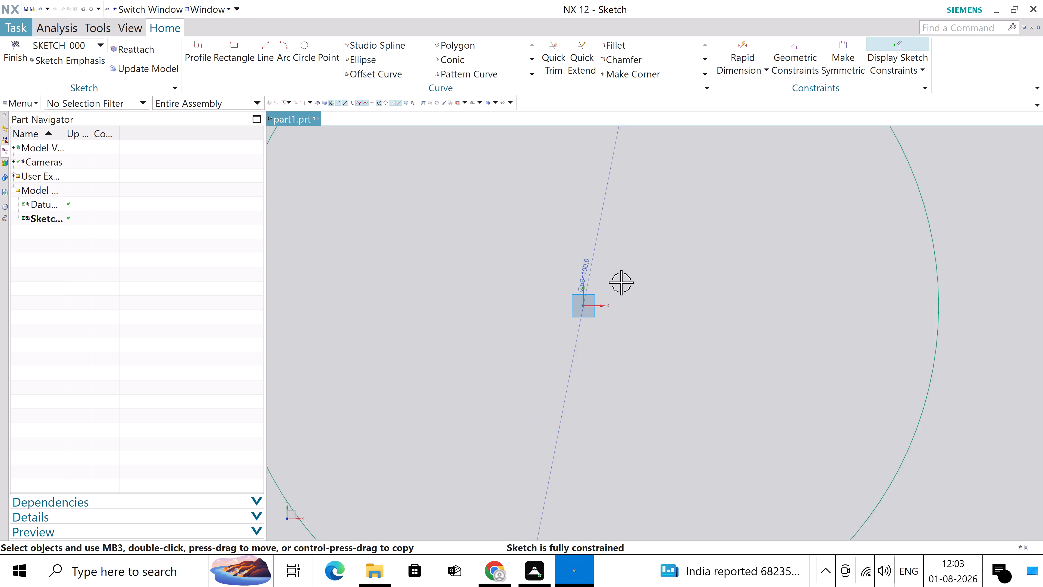
{"action": "scroll", "coordinate": [621, 282], "scroll_direction": "up", "scroll_amount": 3}
{"action": "scroll", "coordinate": [596, 300], "scroll_direction": "up", "scroll_amount": 4}
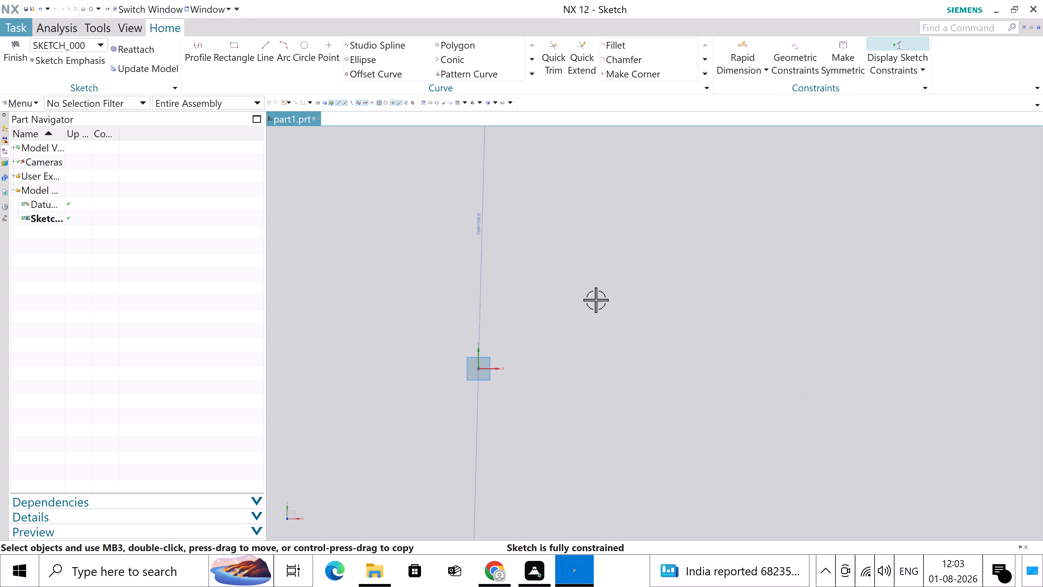
{"action": "scroll", "coordinate": [596, 300], "scroll_direction": "down", "scroll_amount": 14}
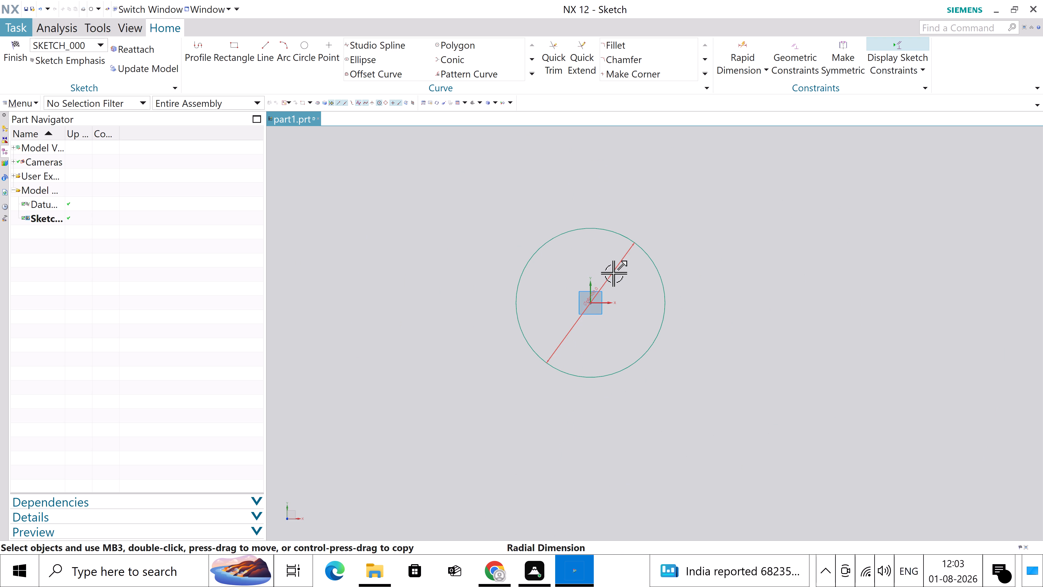
{"action": "left_click_drag", "start_coordinate": [613, 273], "coordinate": [706, 225]}
{"action": "left_click", "coordinate": [735, 299]}
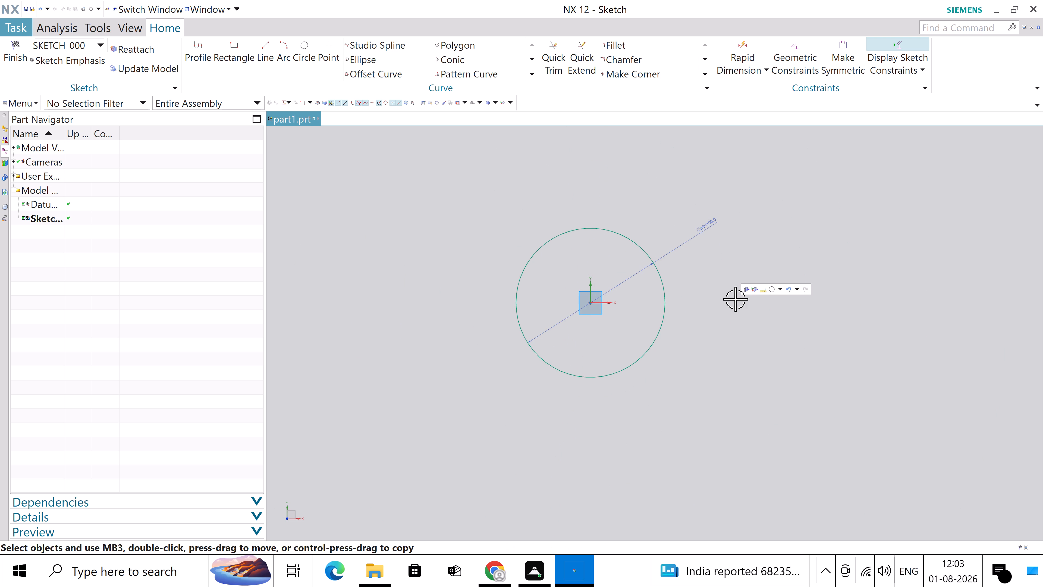
{"action": "left_click", "coordinate": [17, 40]}
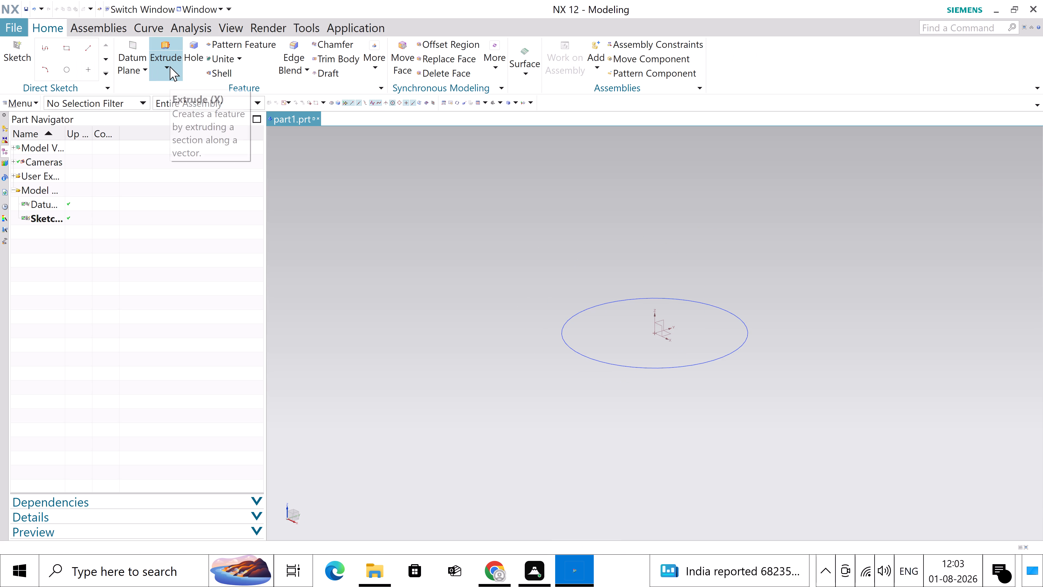
Extrude the 100 mm circle as a solid with a symmetric distance of 80 mm.
{"action": "left_click", "coordinate": [170, 66]}
{"action": "left_click", "coordinate": [174, 89]}
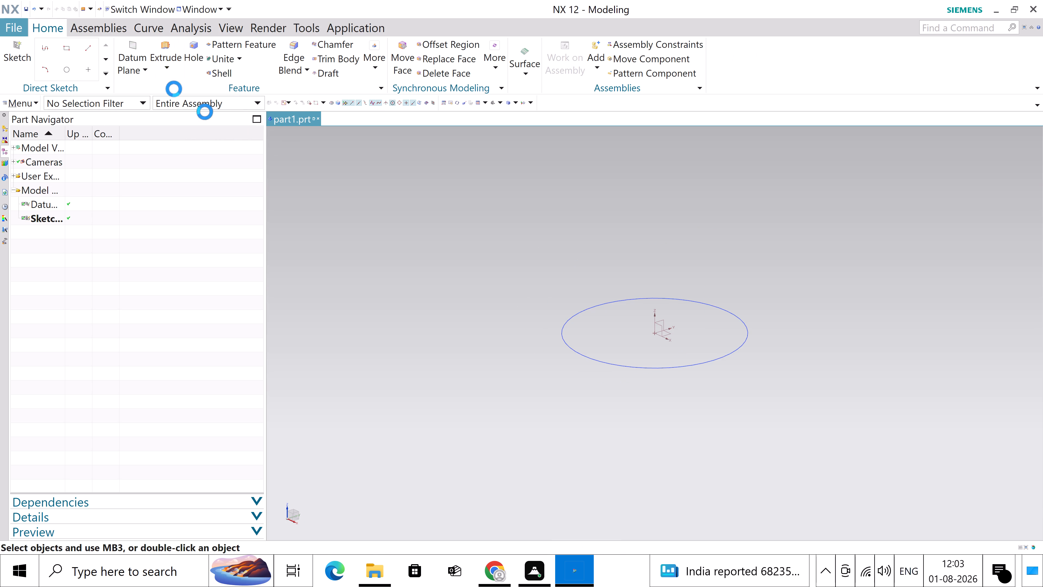
{"action": "left_click", "coordinate": [563, 333]}
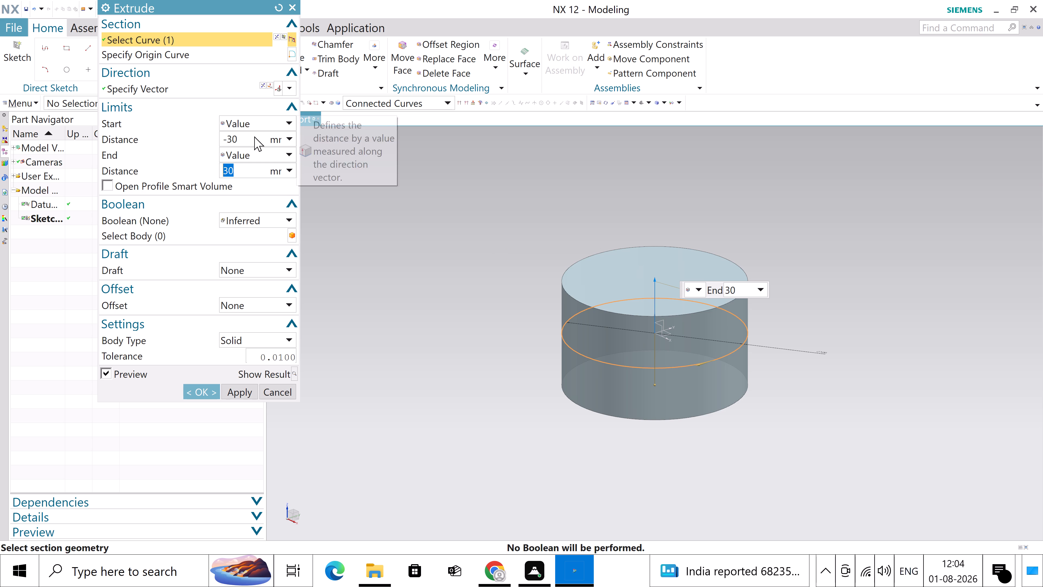
{"action": "left_click", "coordinate": [263, 120]}
{"action": "left_click", "coordinate": [263, 152]}
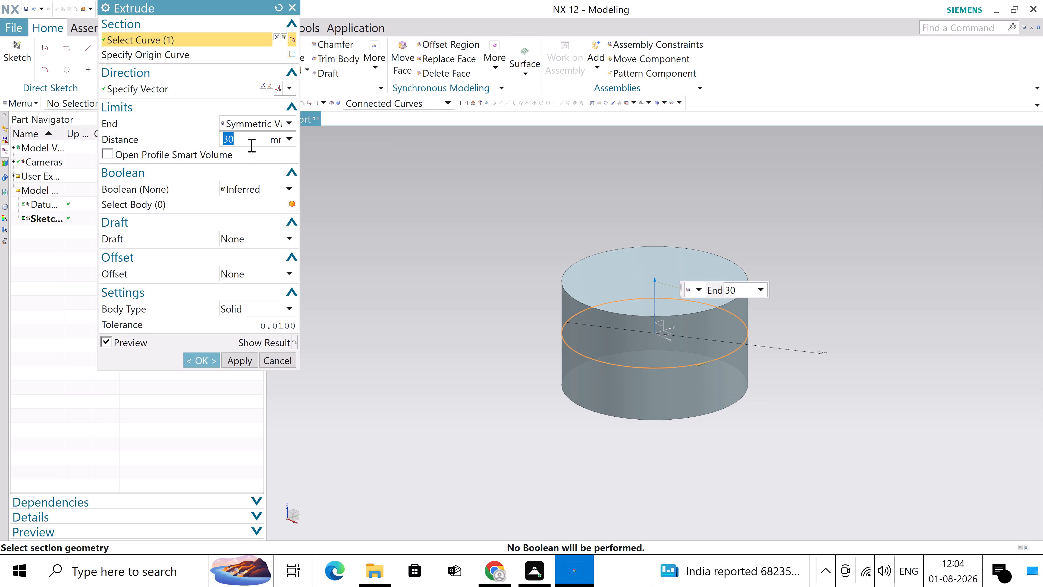
{"action": "type", "text": "80"}
{"action": "key", "text": "Return"}
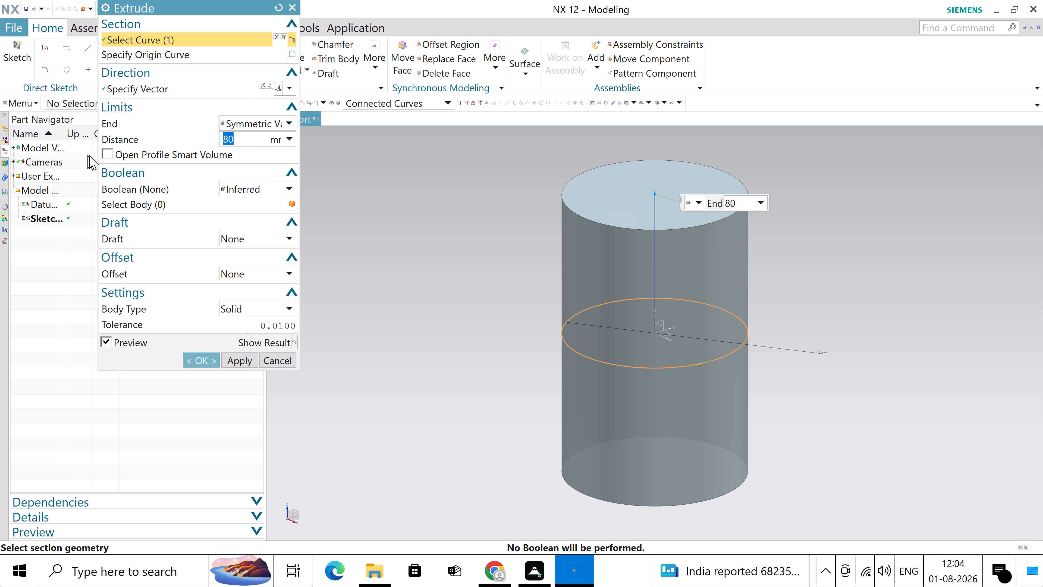
{"action": "left_click", "coordinate": [202, 363]}
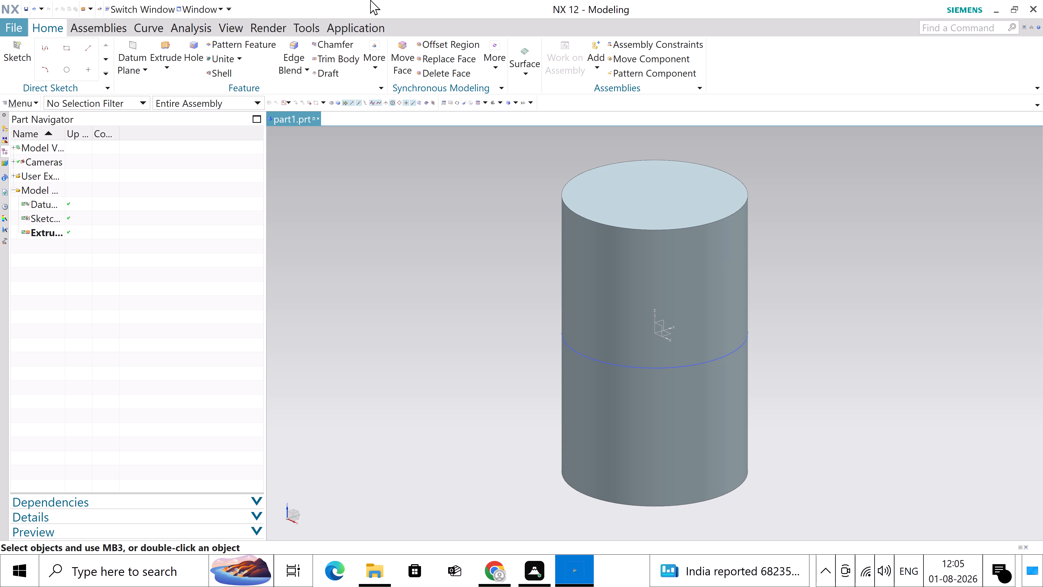
Chamfer the top and bottom circular edges of the cylinder at 3 mm distance and 45° angle.
{"action": "left_click", "coordinate": [341, 45]}
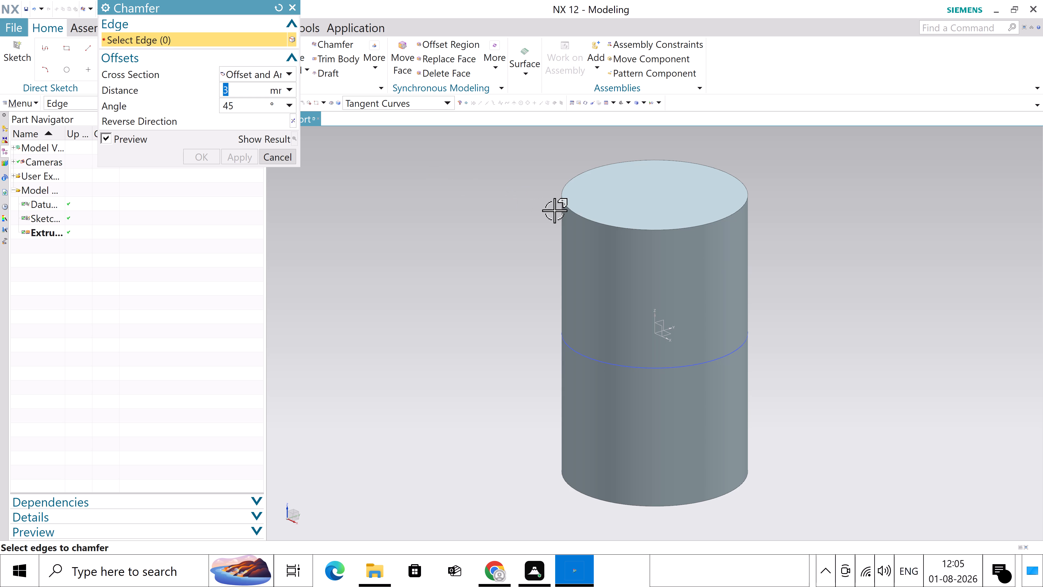
{"action": "left_click", "coordinate": [575, 215]}
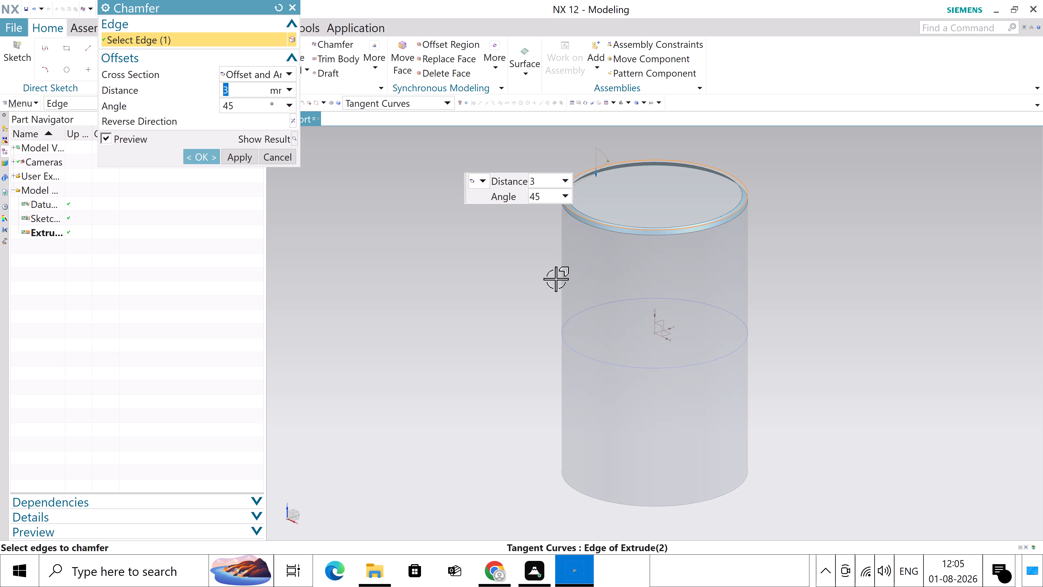
{"action": "left_click", "coordinate": [602, 502]}
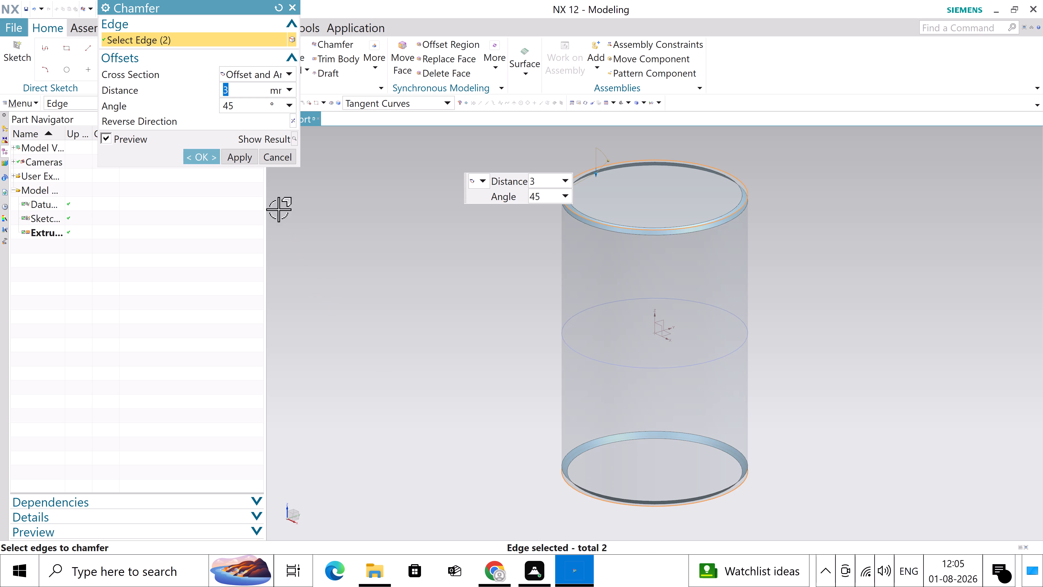
{"action": "left_click", "coordinate": [202, 154]}
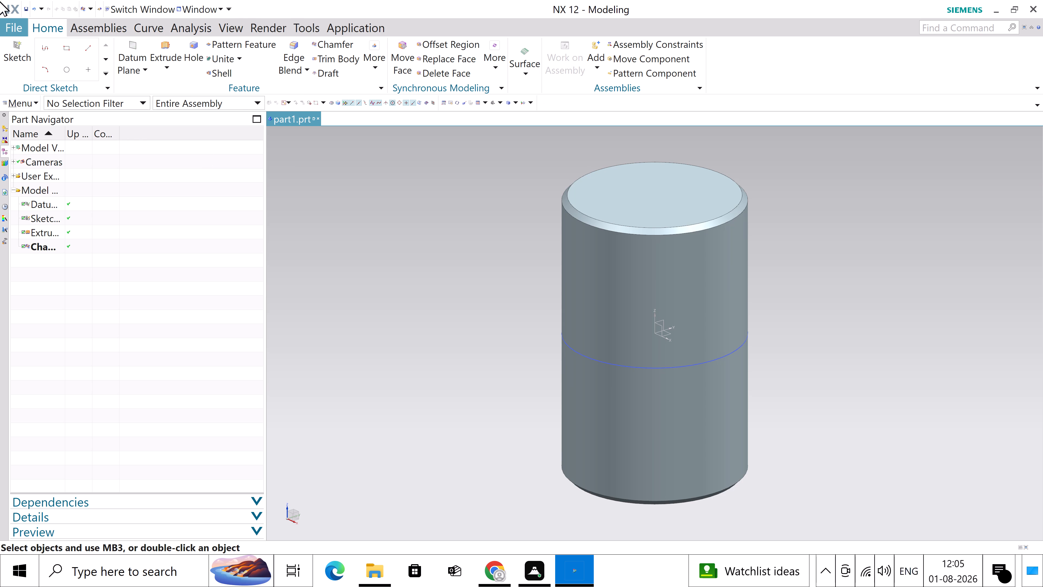
Create a task-environment sketch on the cylinder's top face and dismiss the Profile tool.
{"action": "left_click", "coordinate": [21, 105]}
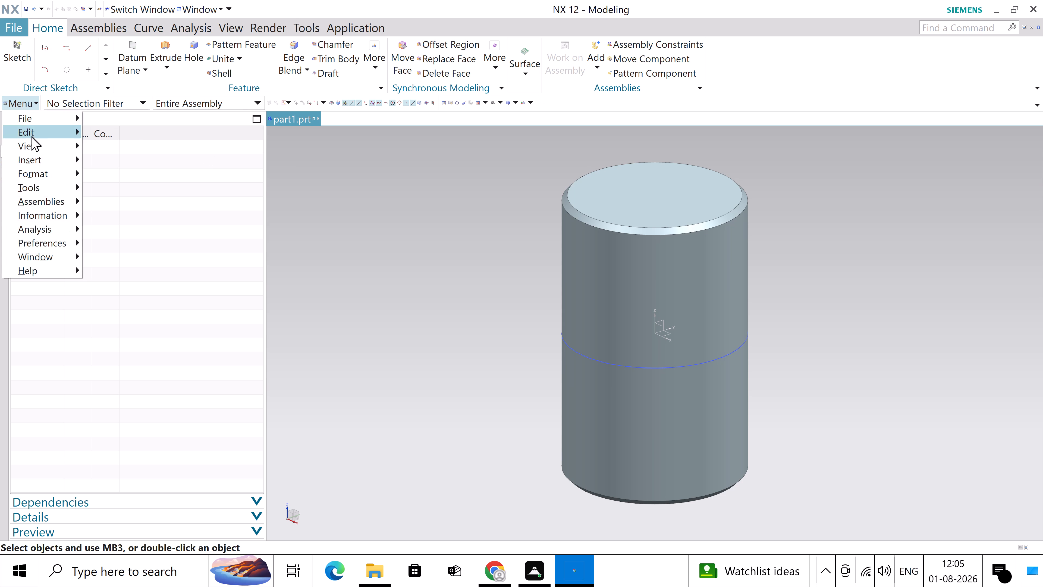
{"action": "left_click", "coordinate": [40, 163]}
{"action": "left_click", "coordinate": [132, 175]}
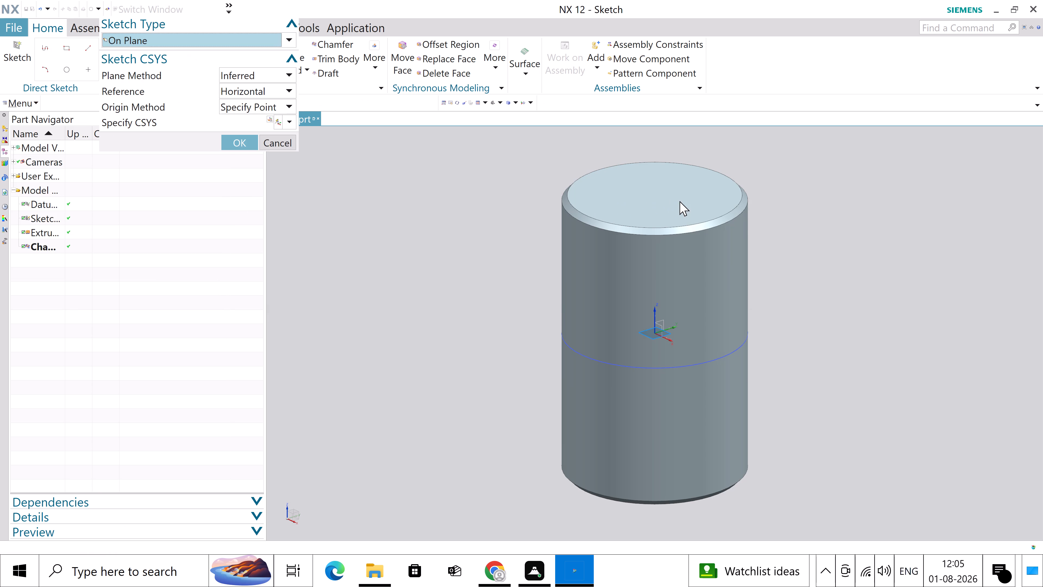
{"action": "left_click", "coordinate": [680, 201]}
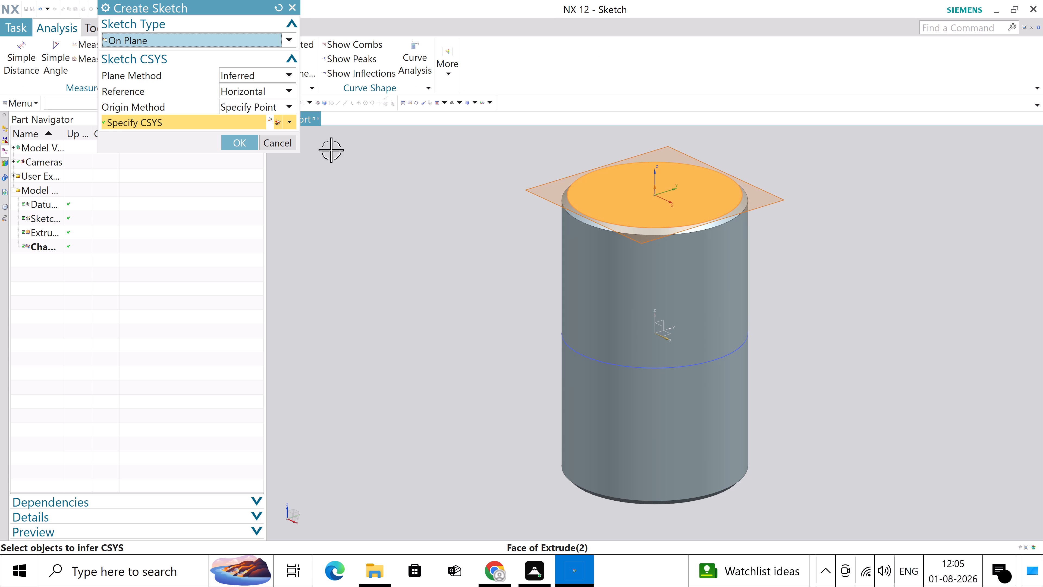
{"action": "left_click", "coordinate": [246, 147]}
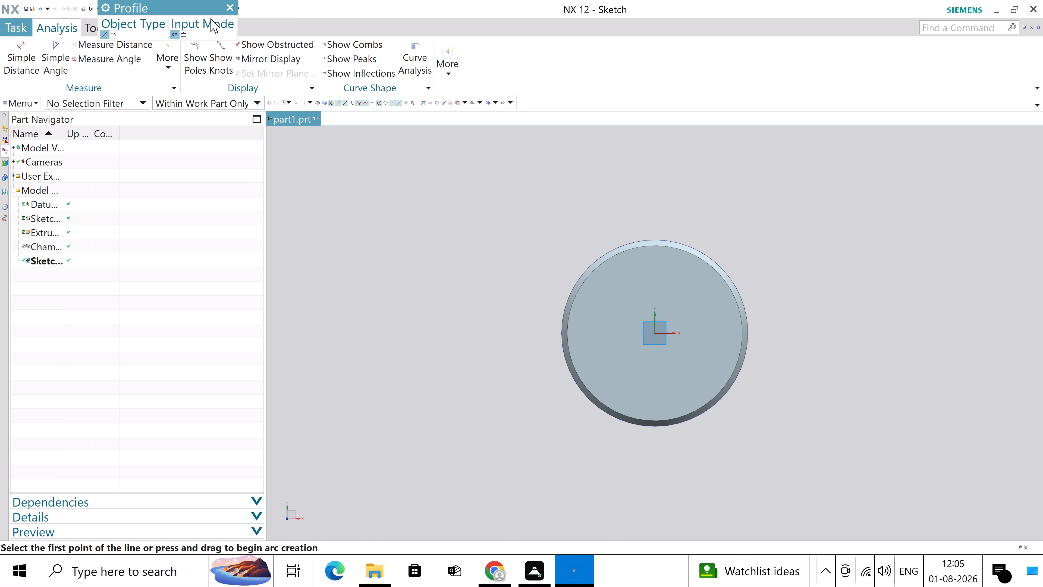
{"action": "left_click", "coordinate": [231, 4]}
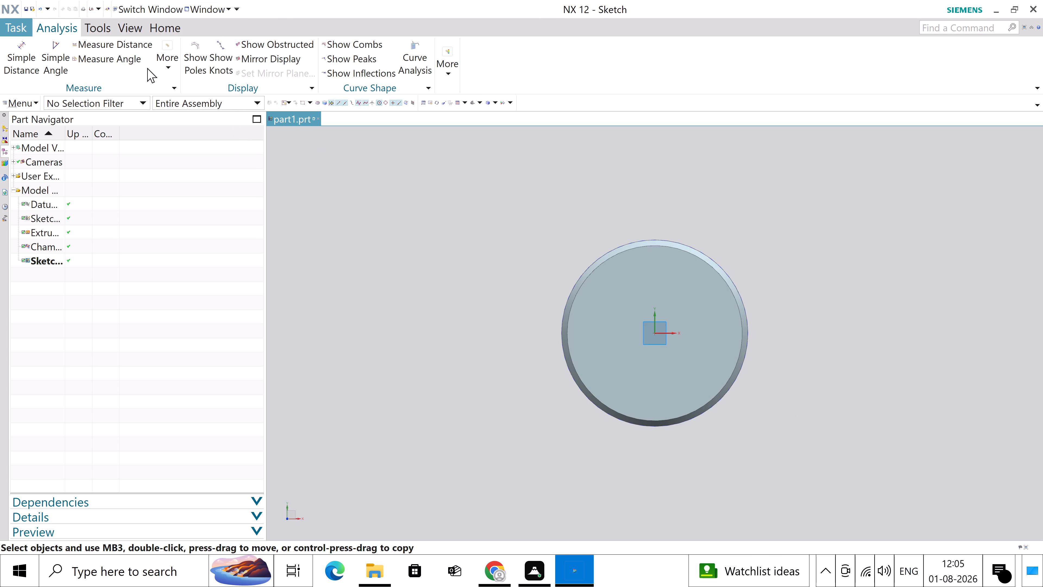
Draw a circle of diameter 25 mm centred on the sketch origin and finish the sketch.
{"action": "left_click", "coordinate": [177, 32]}
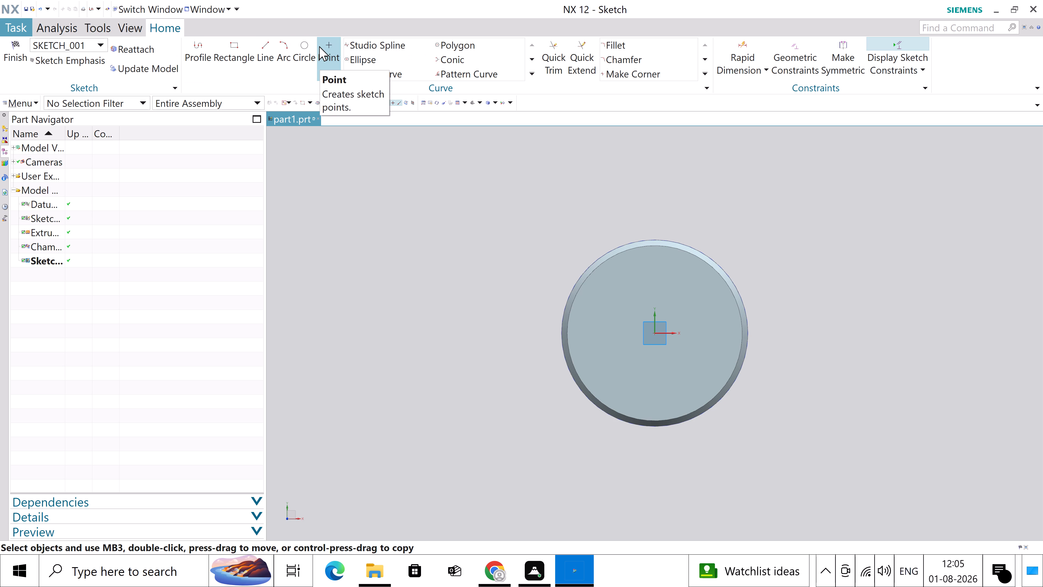
{"action": "left_click", "coordinate": [307, 51]}
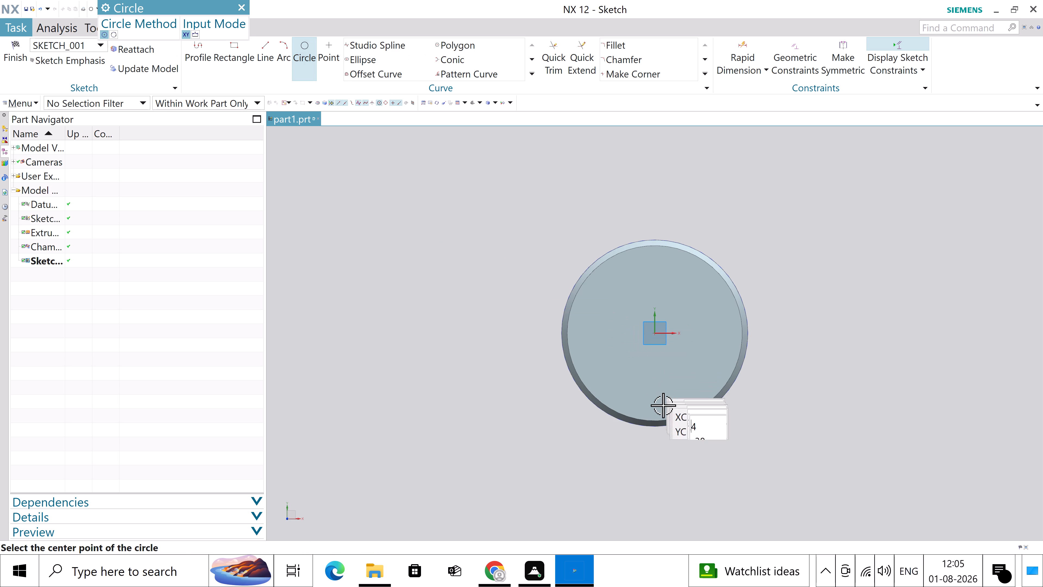
{"action": "left_click", "coordinate": [654, 333]}
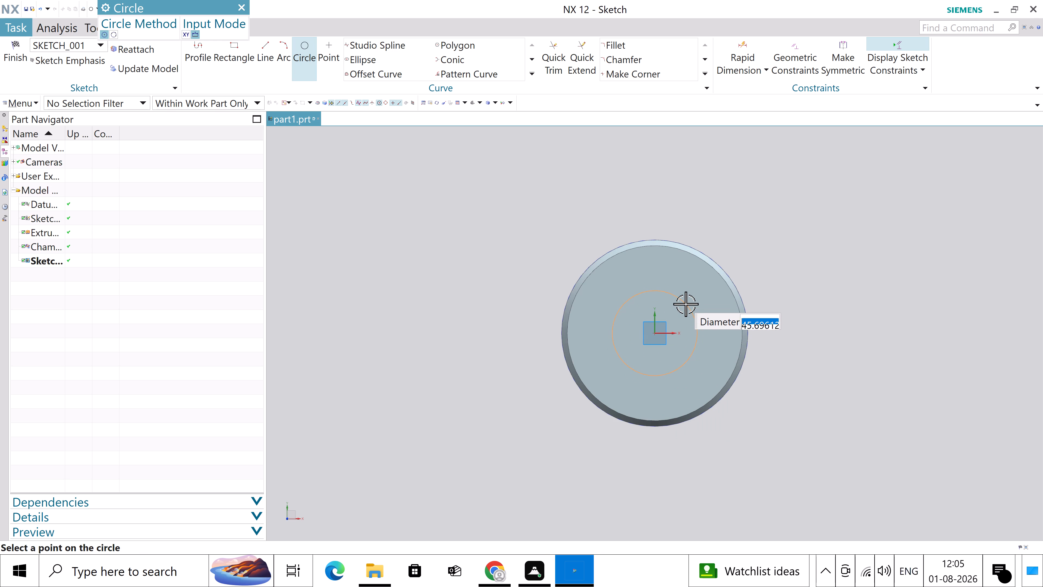
{"action": "type", "text": "25"}
{"action": "key", "text": "Return"}
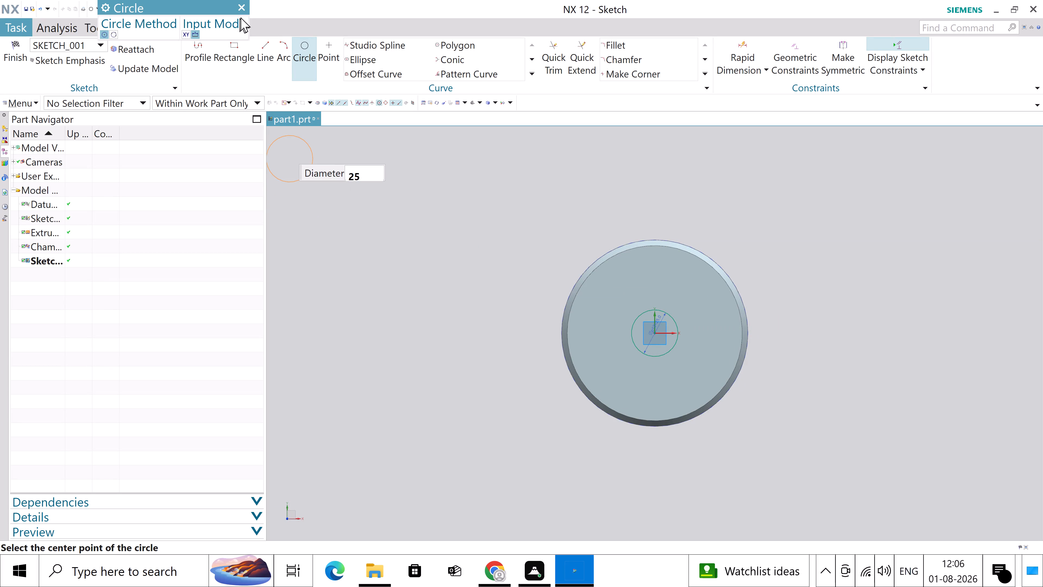
{"action": "left_click", "coordinate": [243, 9]}
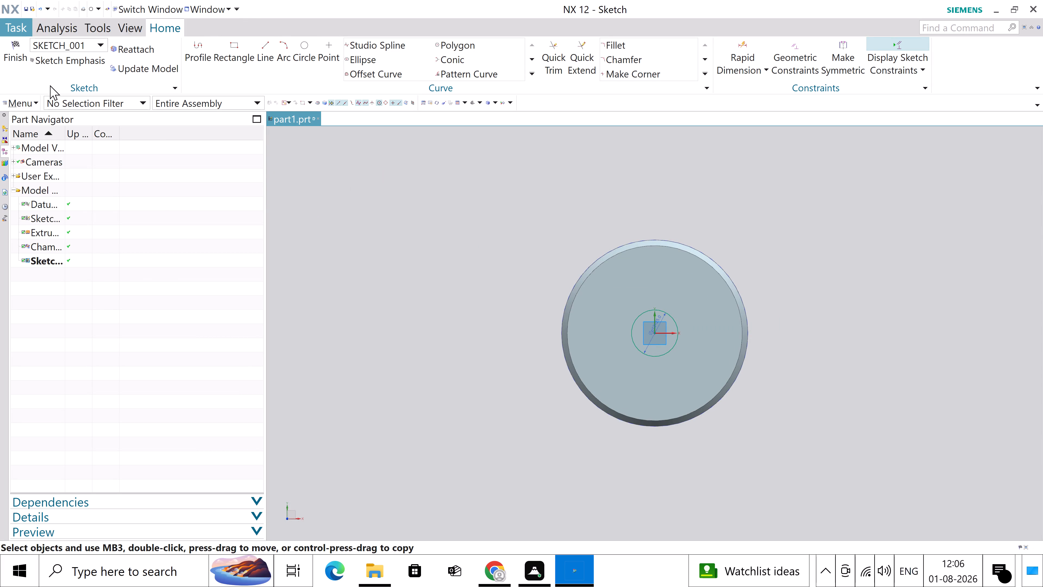
{"action": "left_click", "coordinate": [5, 52]}
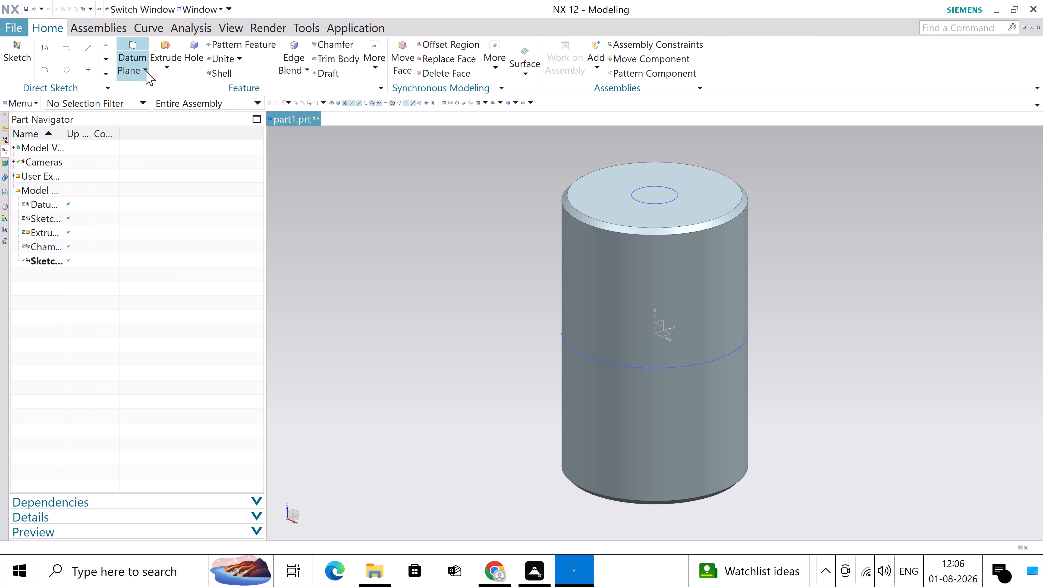
Extrude the 25 mm circle from 0 to 20 mm upward as a shaft stub united with the cylinder.
{"action": "left_click", "coordinate": [163, 71]}
{"action": "left_click", "coordinate": [175, 89]}
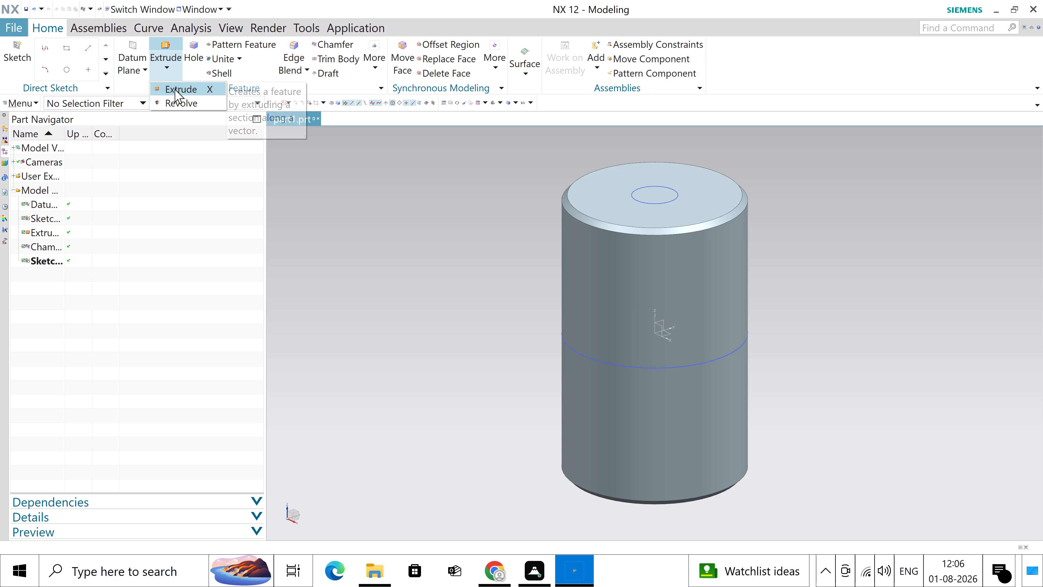
{"action": "left_click", "coordinate": [655, 204]}
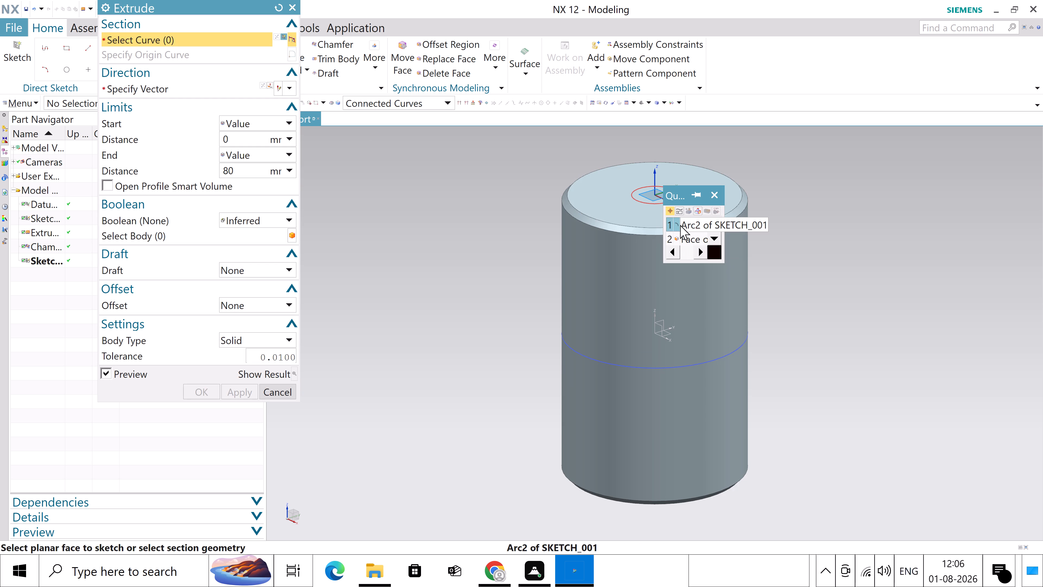
{"action": "left_click", "coordinate": [680, 225]}
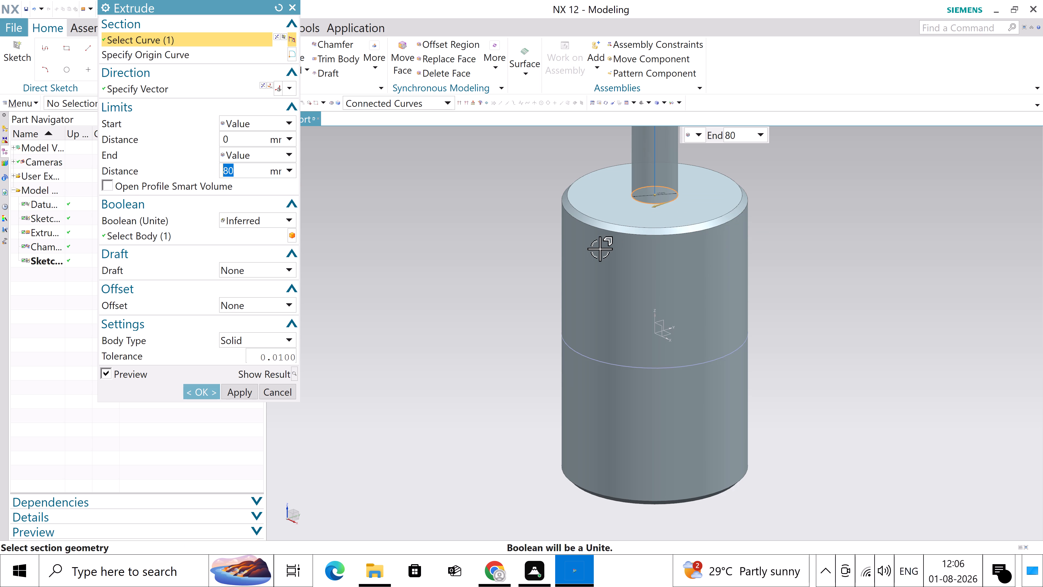
{"action": "type", "text": "20"}
{"action": "key", "text": "Return"}
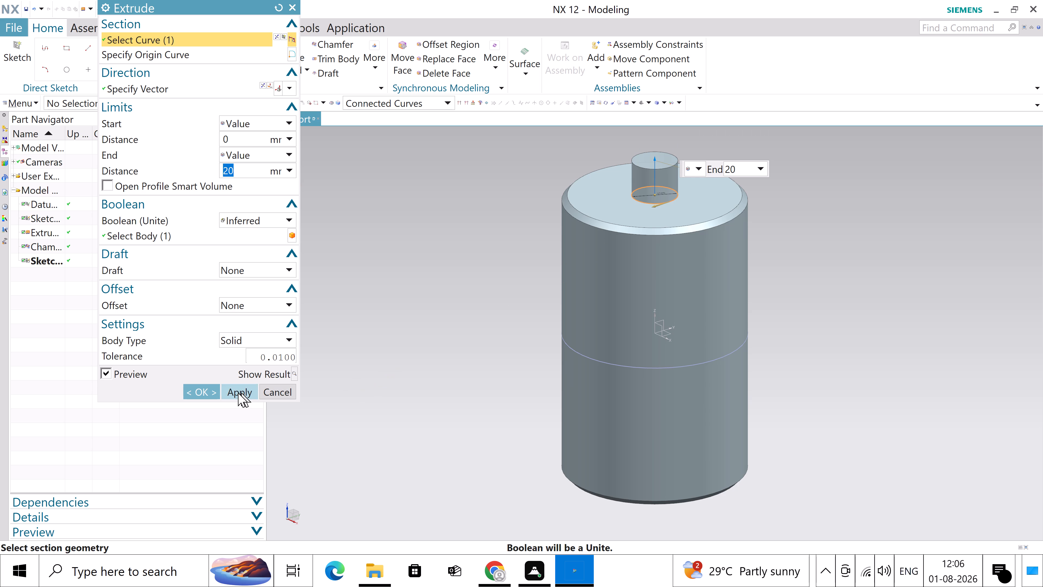
{"action": "left_click", "coordinate": [209, 388]}
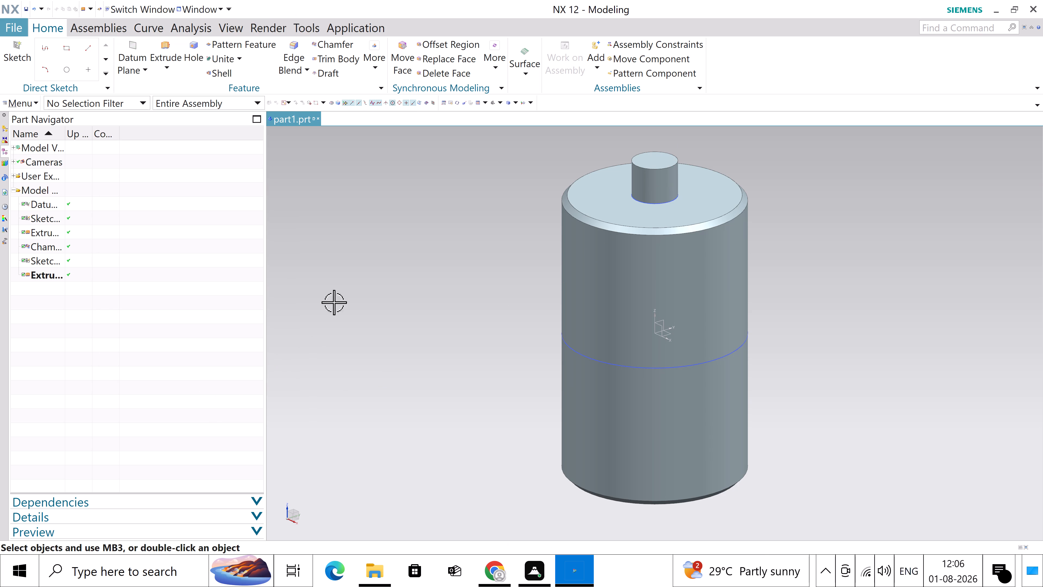
Mirror the shaft stub extrusion about the horizontal XY datum plane to the cylinder's opposite end.
{"action": "left_click", "coordinate": [52, 280]}
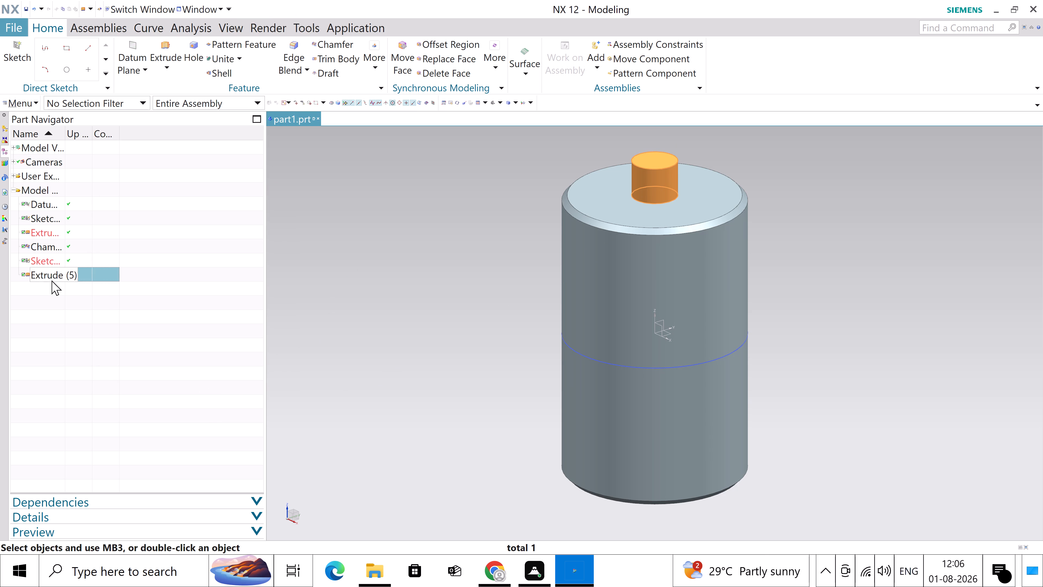
{"action": "left_click", "coordinate": [380, 75]}
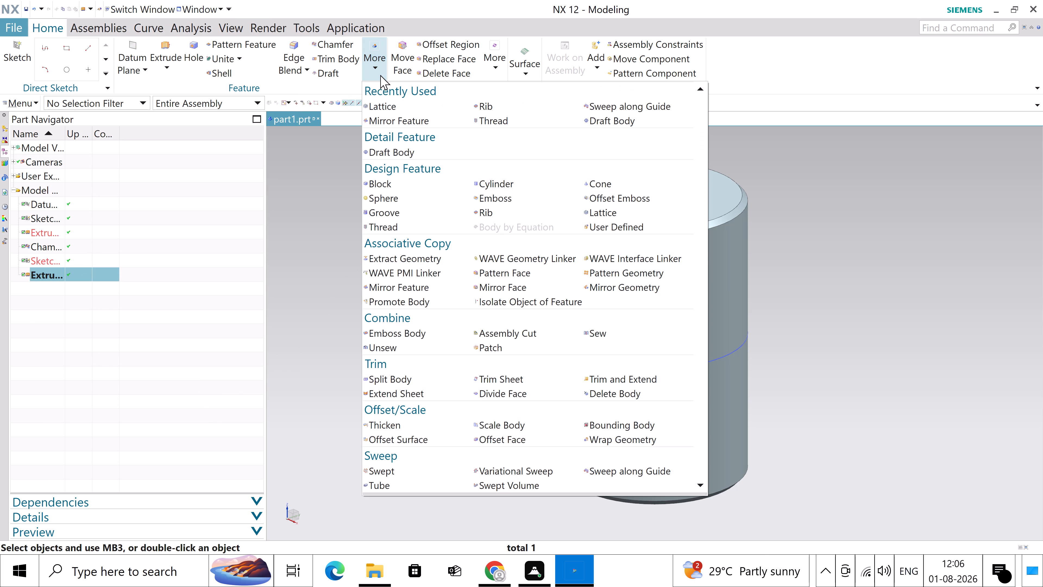
{"action": "left_click", "coordinate": [421, 120]}
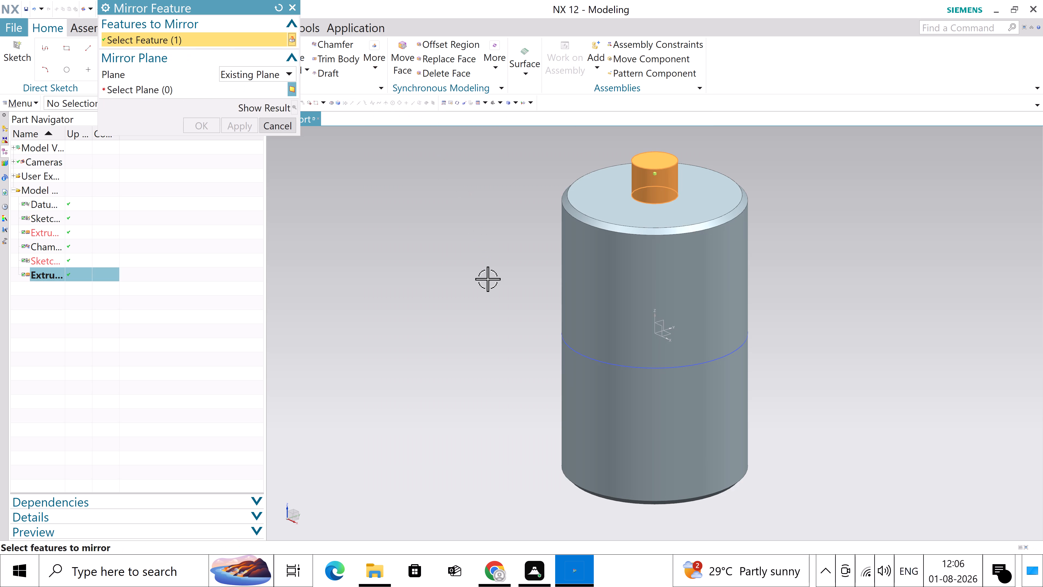
{"action": "left_click", "coordinate": [177, 95]}
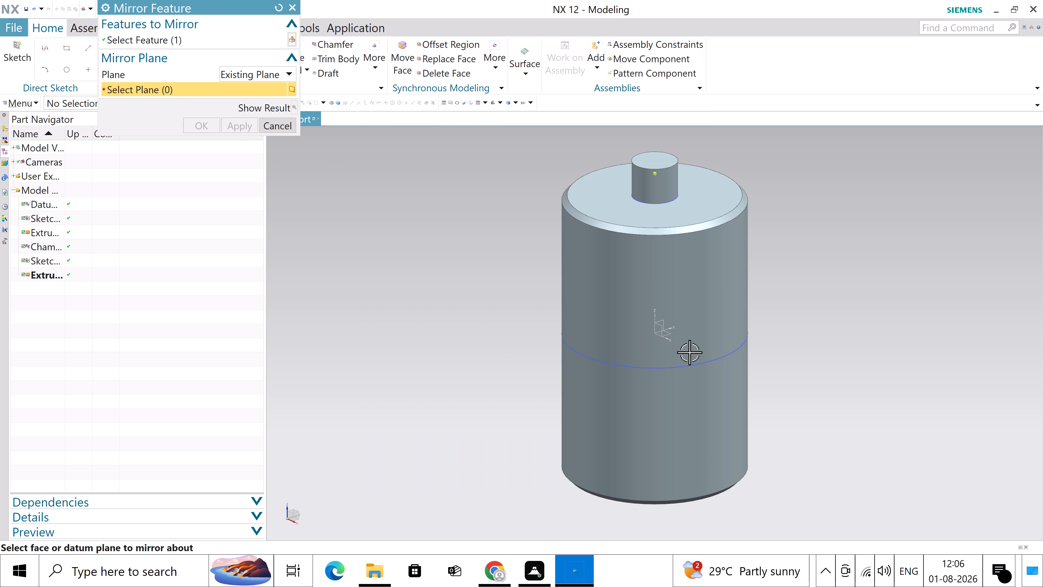
{"action": "left_click", "coordinate": [672, 334]}
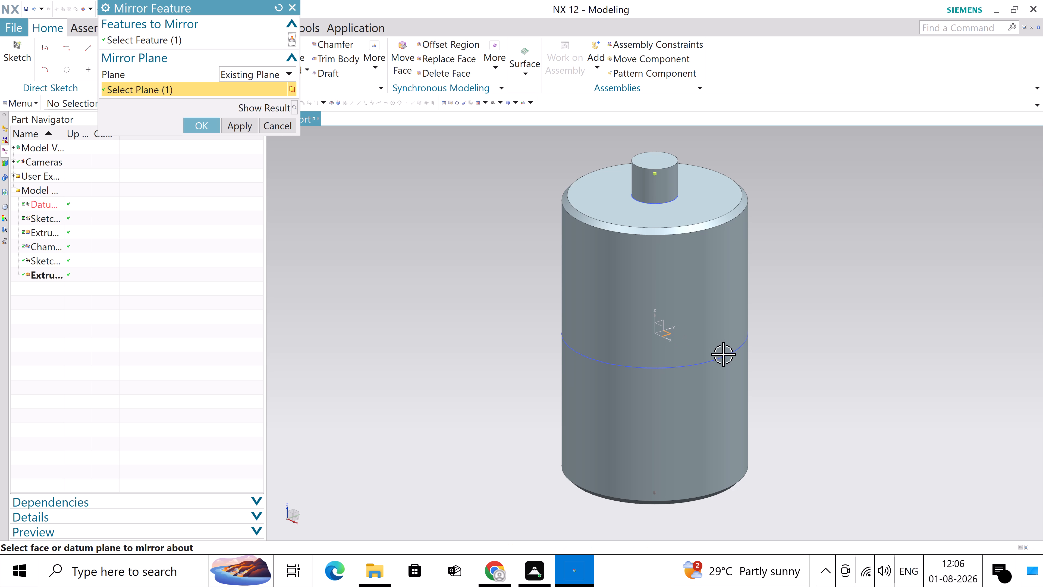
{"action": "left_click", "coordinate": [215, 130]}
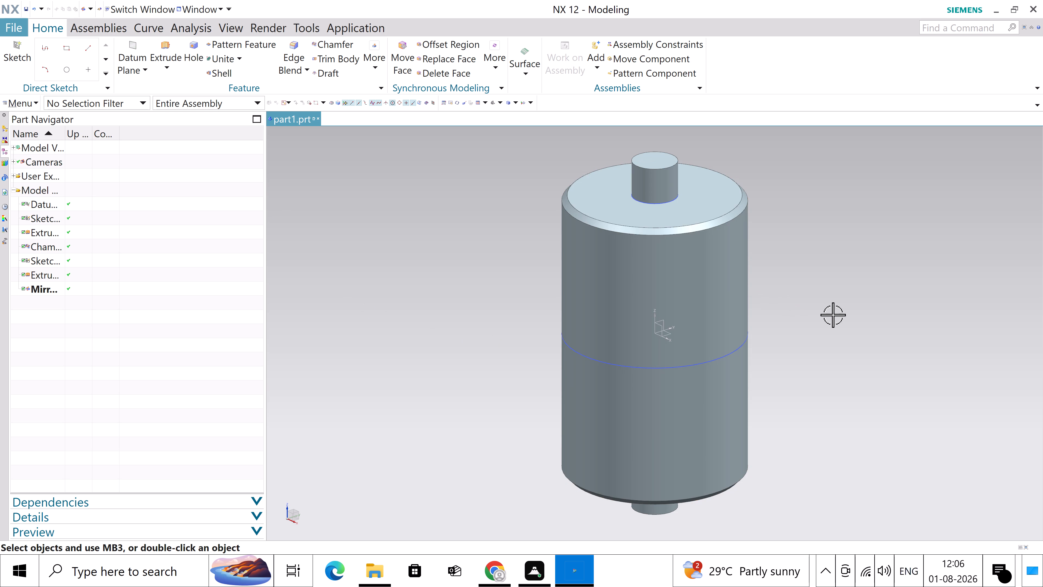
Create a task-environment sketch on the upper shaft stub's top face, dismiss the Profile tool and finish the sketch empty.
{"action": "scroll", "coordinate": [833, 315], "scroll_direction": "up", "scroll_amount": 1}
{"action": "scroll", "coordinate": [823, 331], "scroll_direction": "down", "scroll_amount": 1}
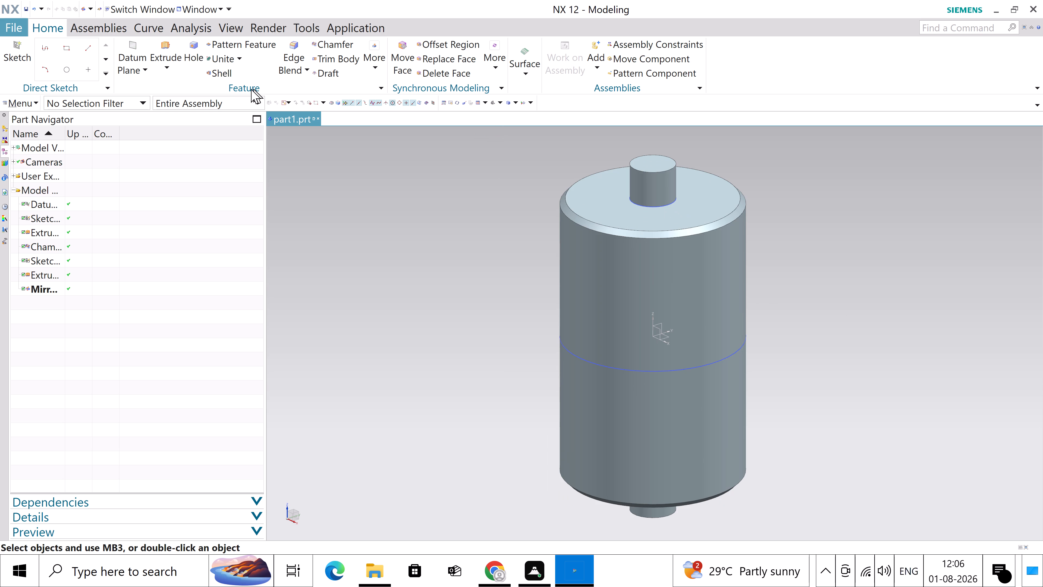
{"action": "left_click", "coordinate": [10, 101]}
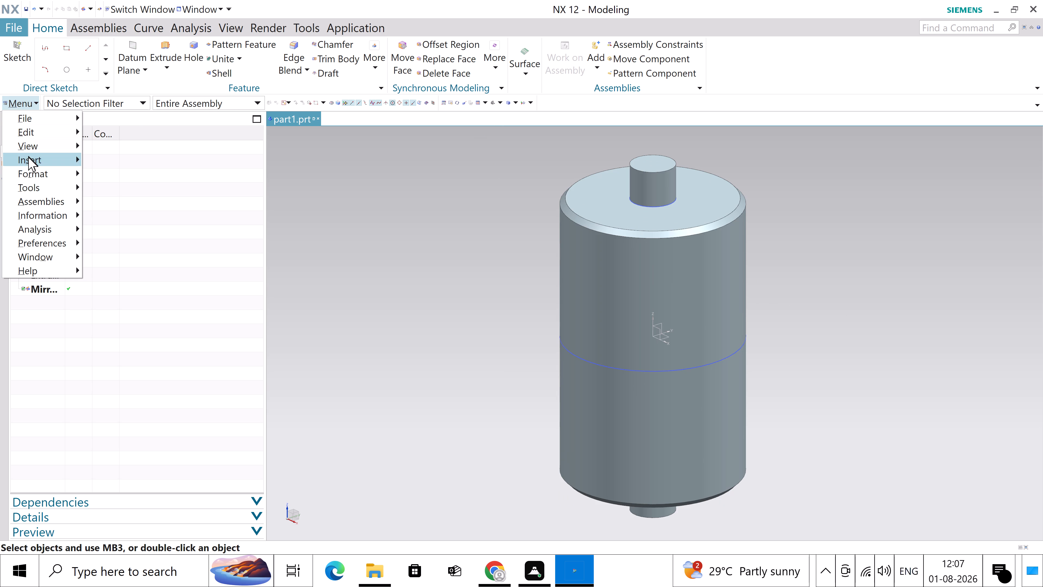
{"action": "left_click", "coordinate": [28, 157]}
{"action": "left_click", "coordinate": [150, 174]}
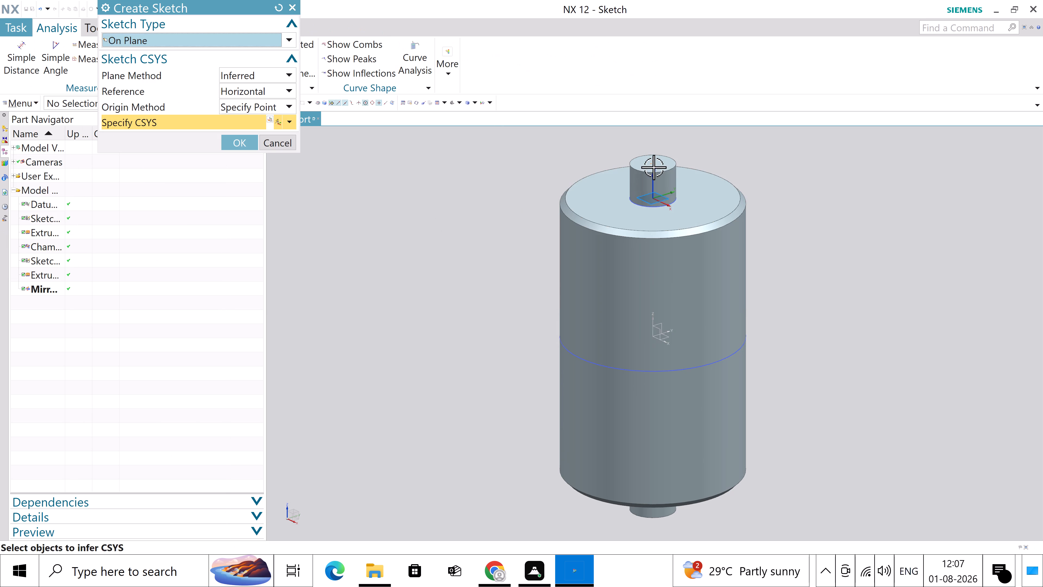
{"action": "scroll", "coordinate": [668, 156], "scroll_direction": "up", "scroll_amount": 2}
{"action": "left_click", "coordinate": [653, 163]}
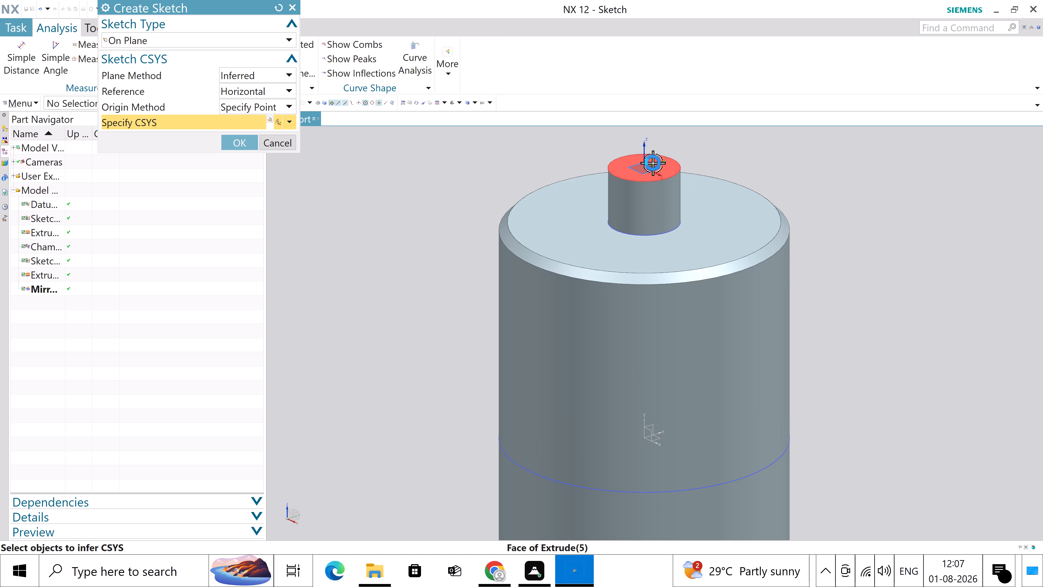
{"action": "left_click", "coordinate": [235, 146]}
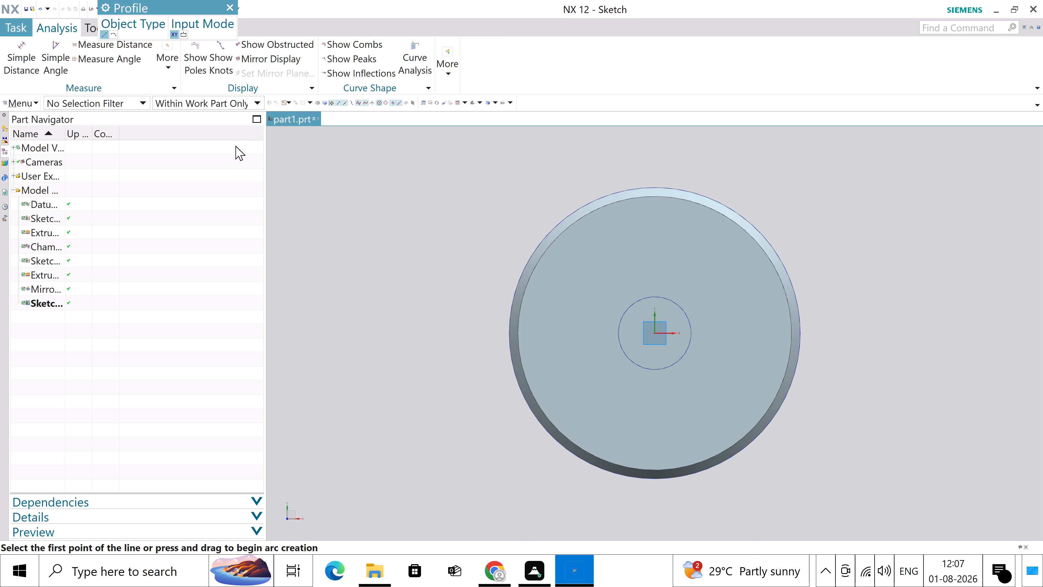
{"action": "left_click", "coordinate": [230, 2]}
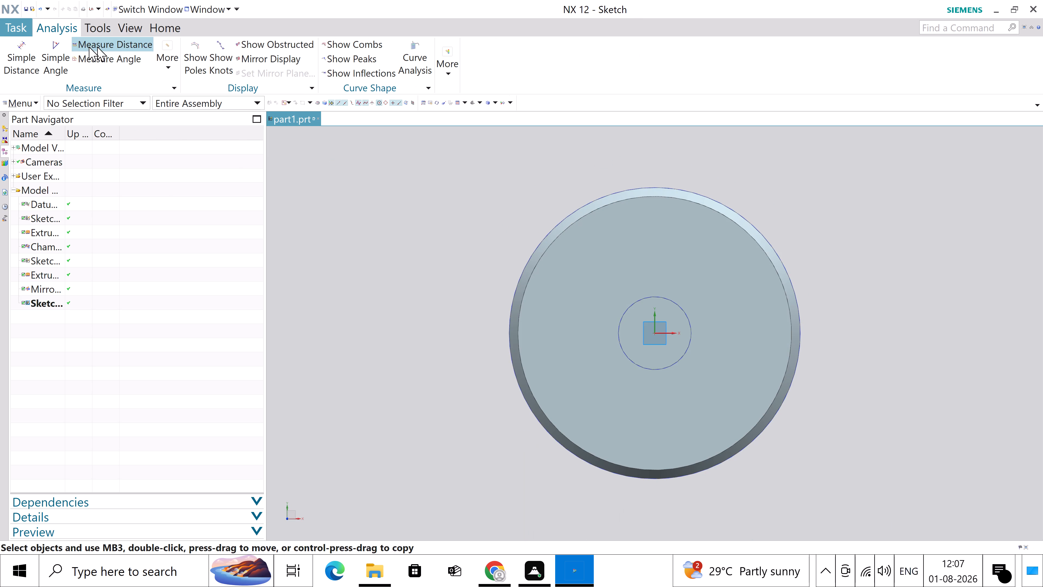
{"action": "left_click", "coordinate": [154, 32]}
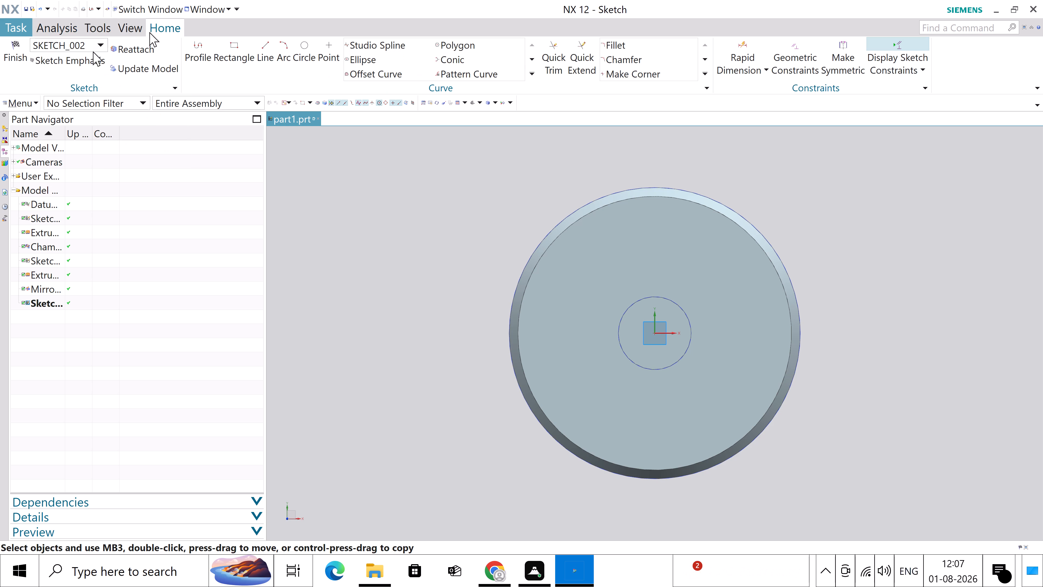
{"action": "left_click", "coordinate": [17, 64]}
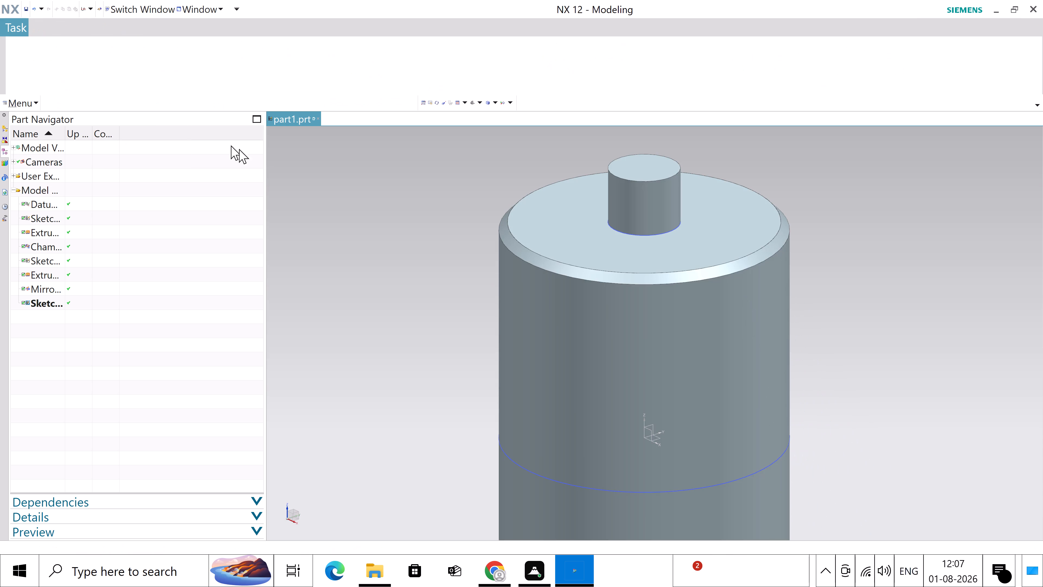
Set up a subtracting Threaded Hole of size M10 x 1.5, with the depth limit by value at 59 mm.
{"action": "left_click", "coordinate": [199, 51]}
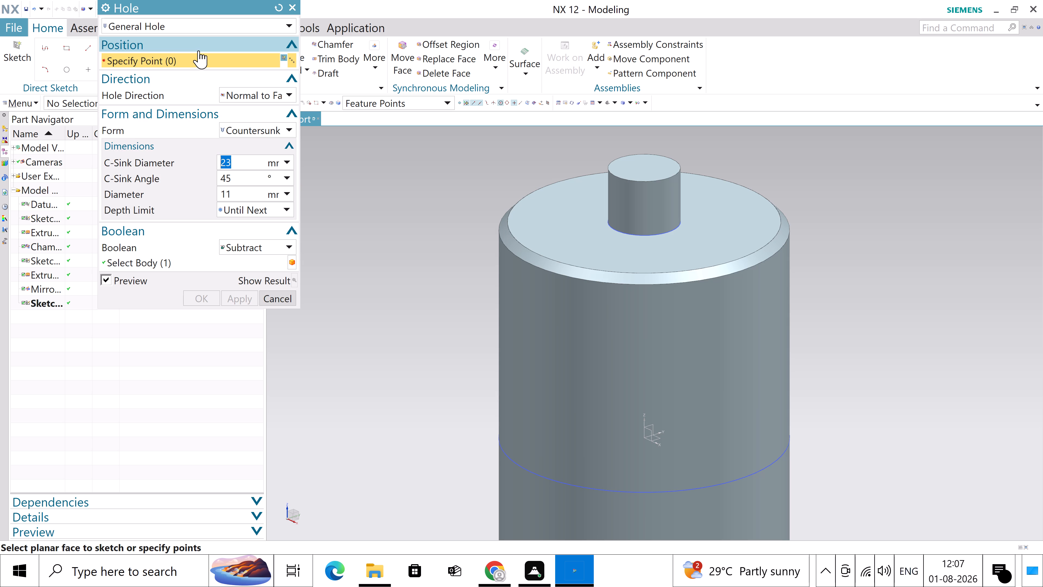
{"action": "left_click", "coordinate": [277, 127]}
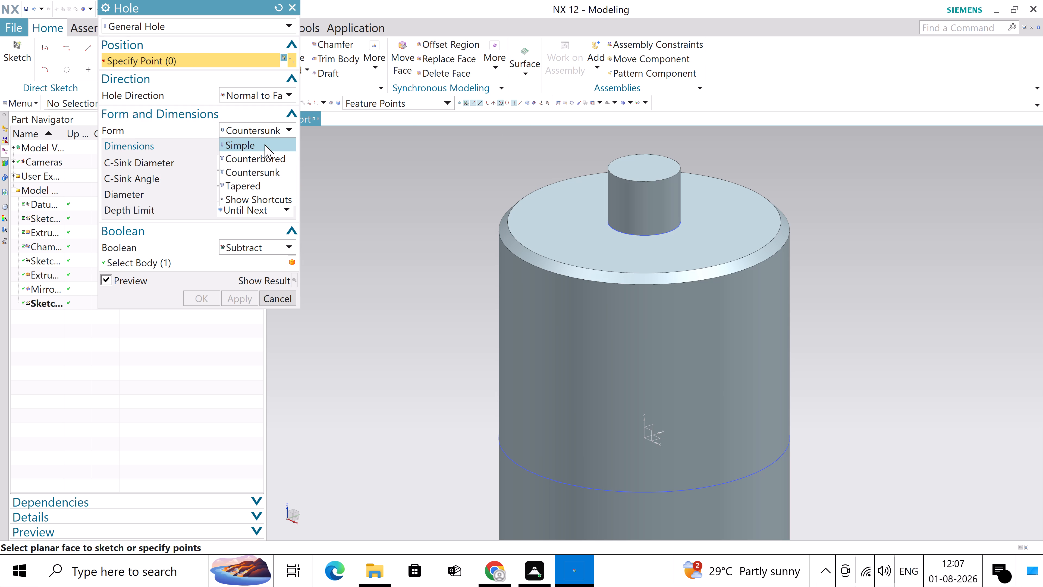
{"action": "left_click", "coordinate": [265, 144]}
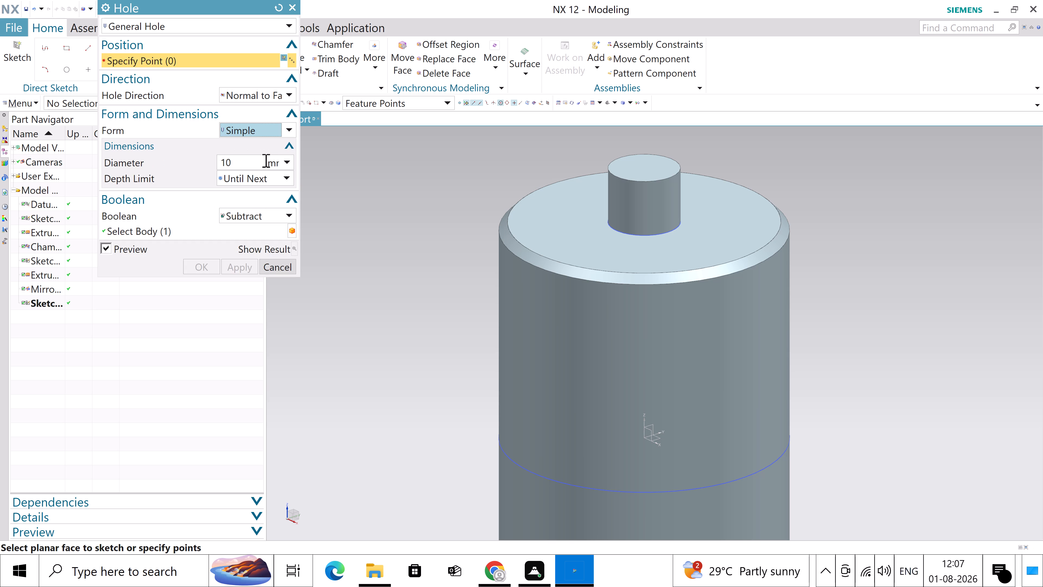
{"action": "left_click_drag", "start_coordinate": [249, 164], "coordinate": [229, 163]}
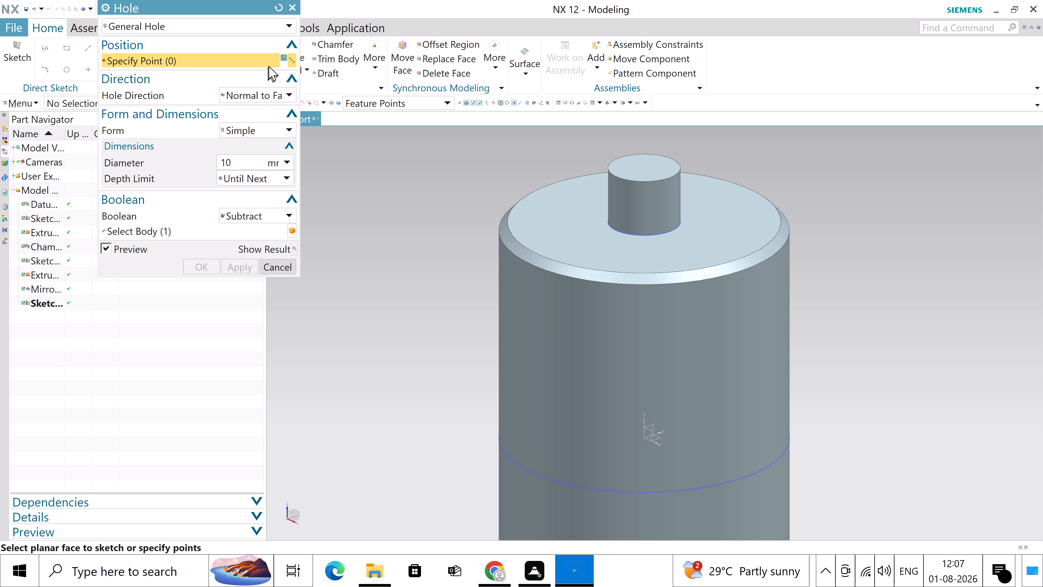
{"action": "left_click", "coordinate": [293, 26]}
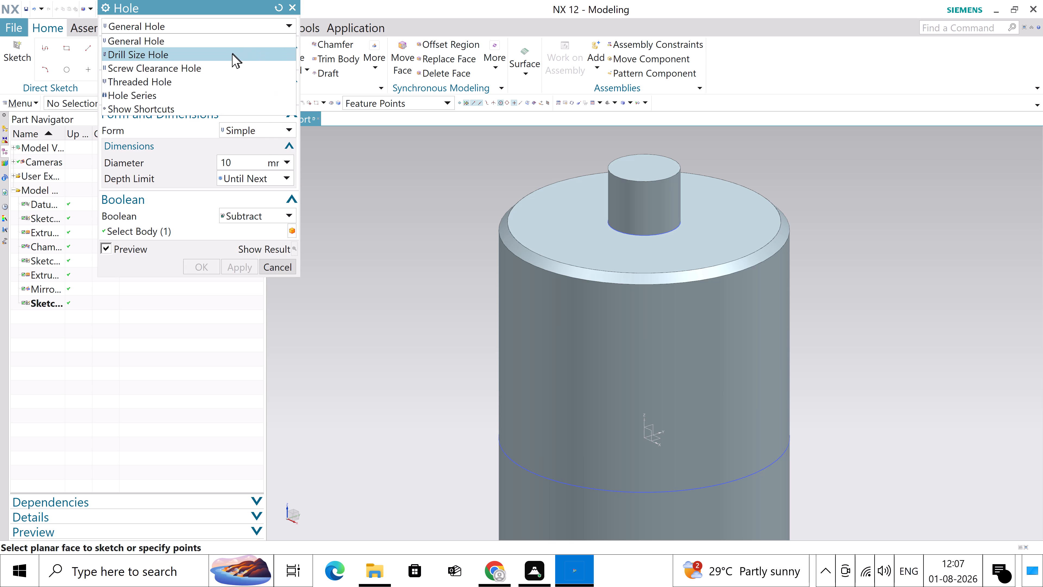
{"action": "left_click", "coordinate": [226, 50]}
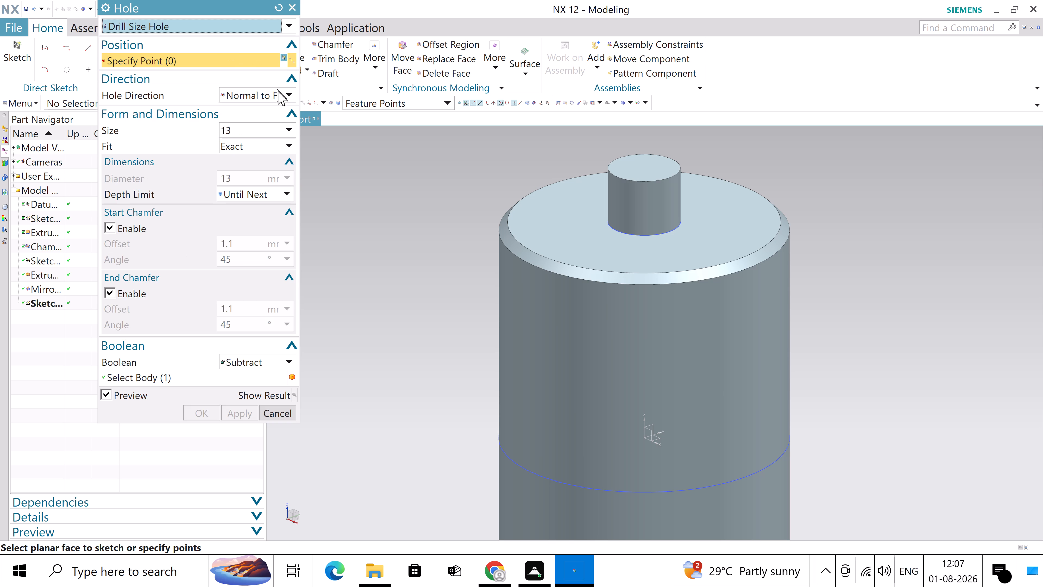
{"action": "left_click", "coordinate": [267, 20]}
{"action": "left_click", "coordinate": [233, 68]}
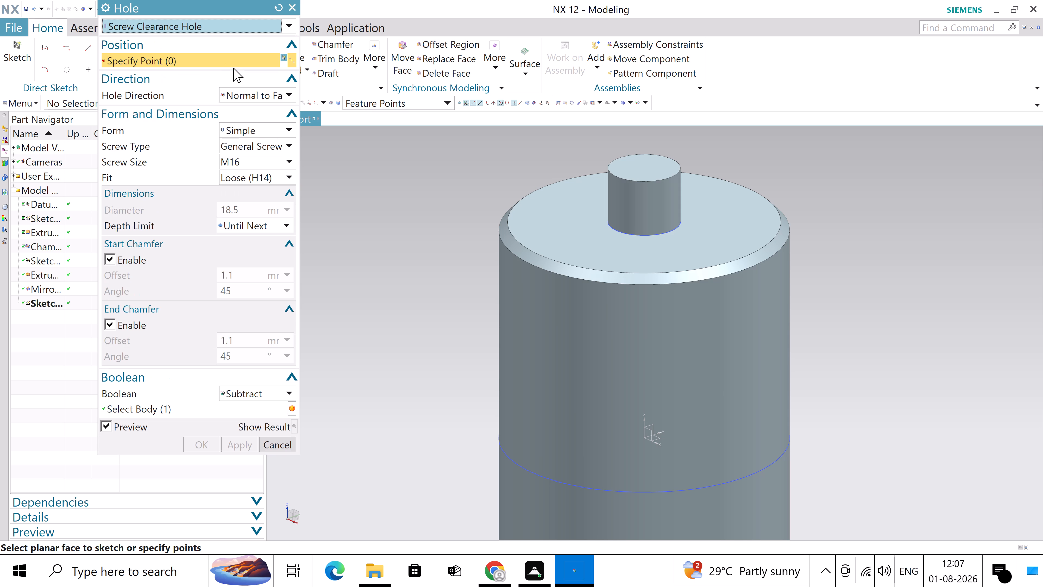
{"action": "left_click", "coordinate": [247, 25]}
{"action": "left_click", "coordinate": [210, 78]}
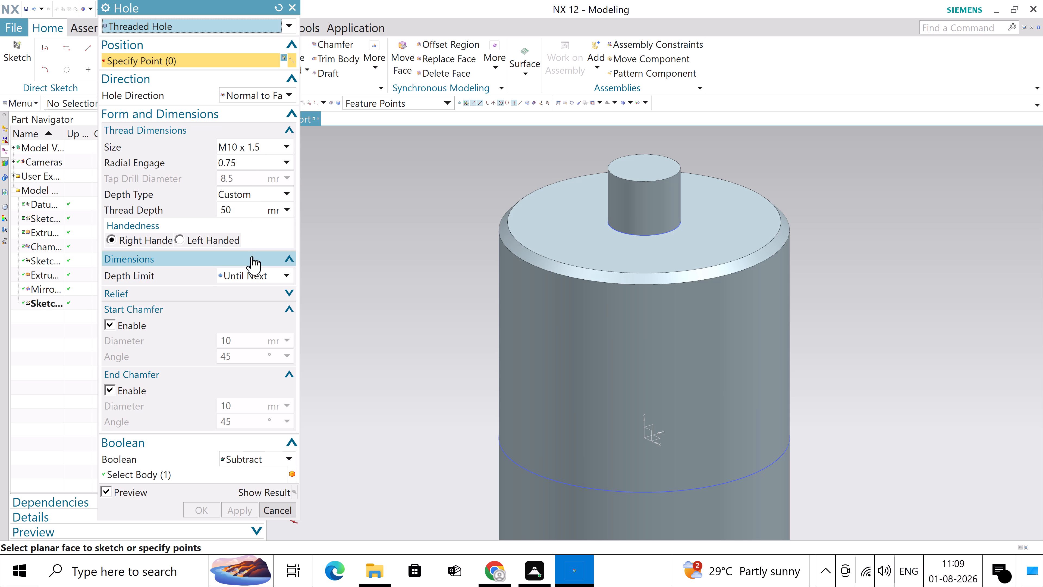
{"action": "left_click", "coordinate": [250, 277]}
{"action": "left_click", "coordinate": [247, 285]}
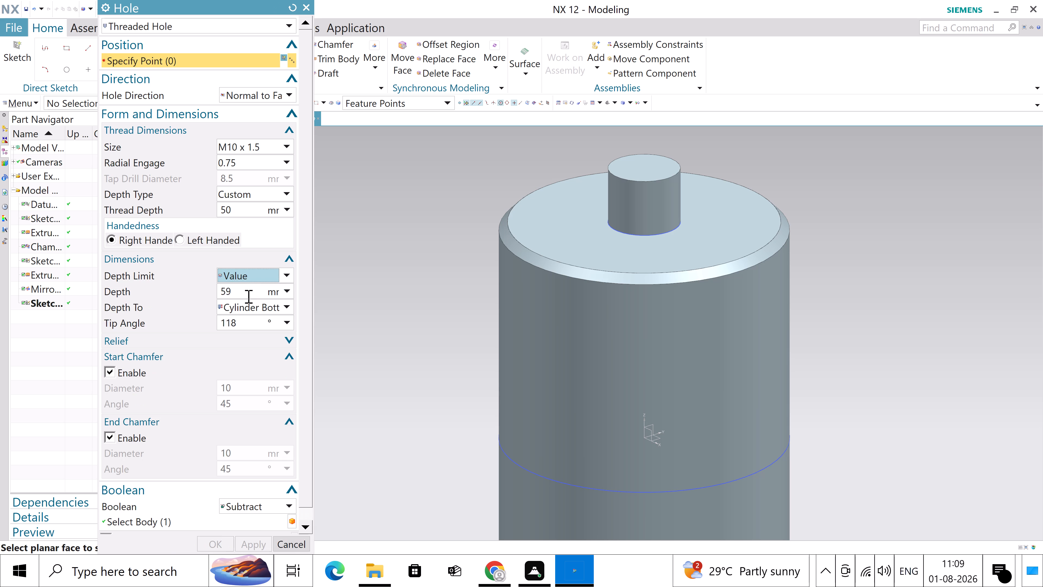
{"action": "left_click", "coordinate": [247, 296]}
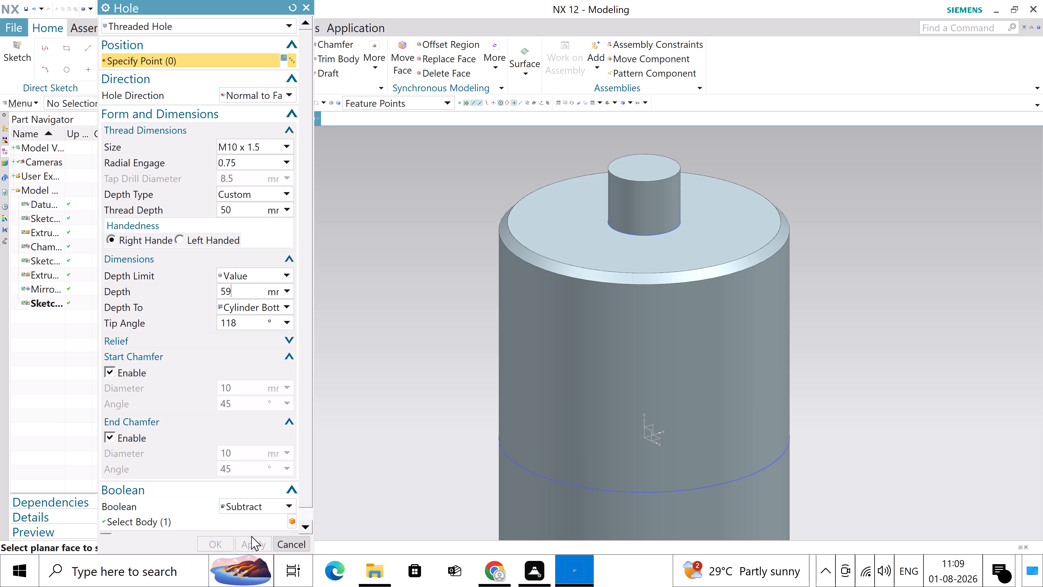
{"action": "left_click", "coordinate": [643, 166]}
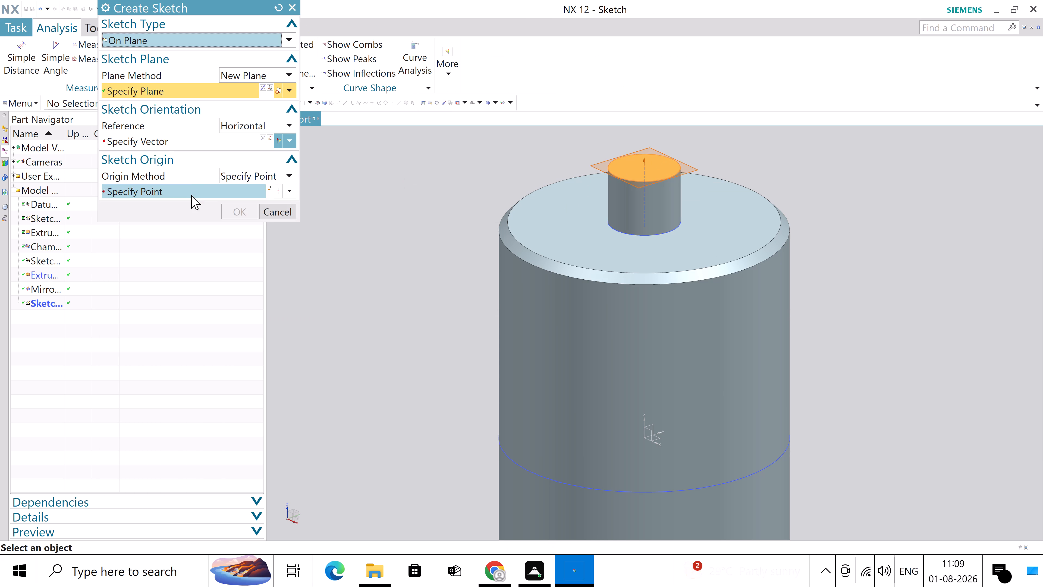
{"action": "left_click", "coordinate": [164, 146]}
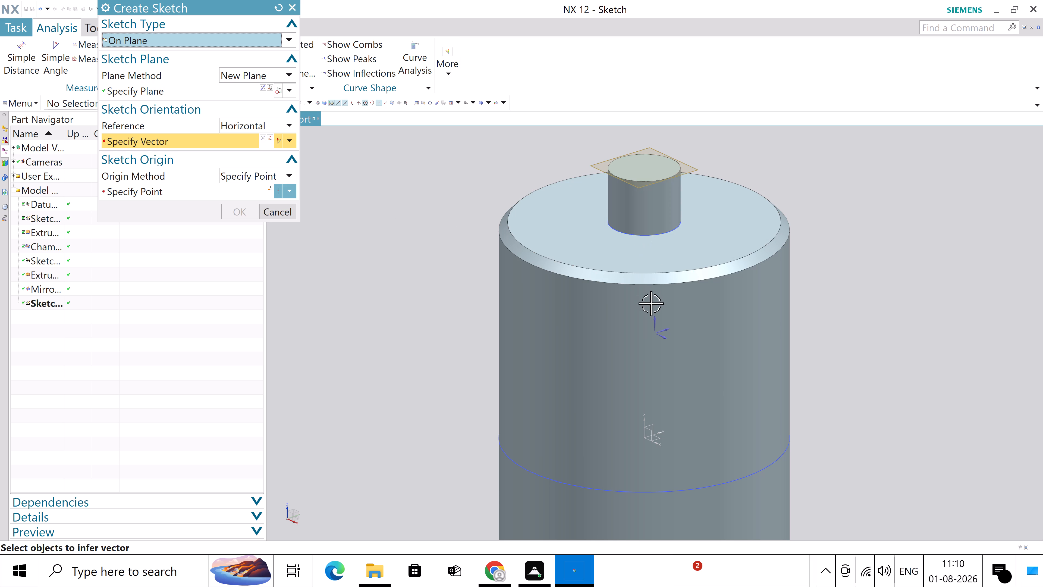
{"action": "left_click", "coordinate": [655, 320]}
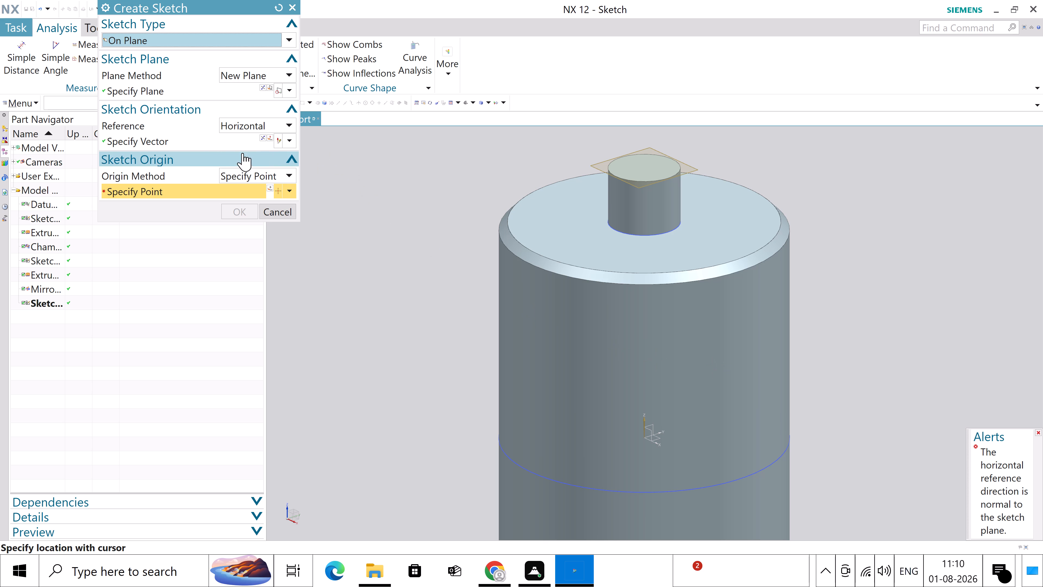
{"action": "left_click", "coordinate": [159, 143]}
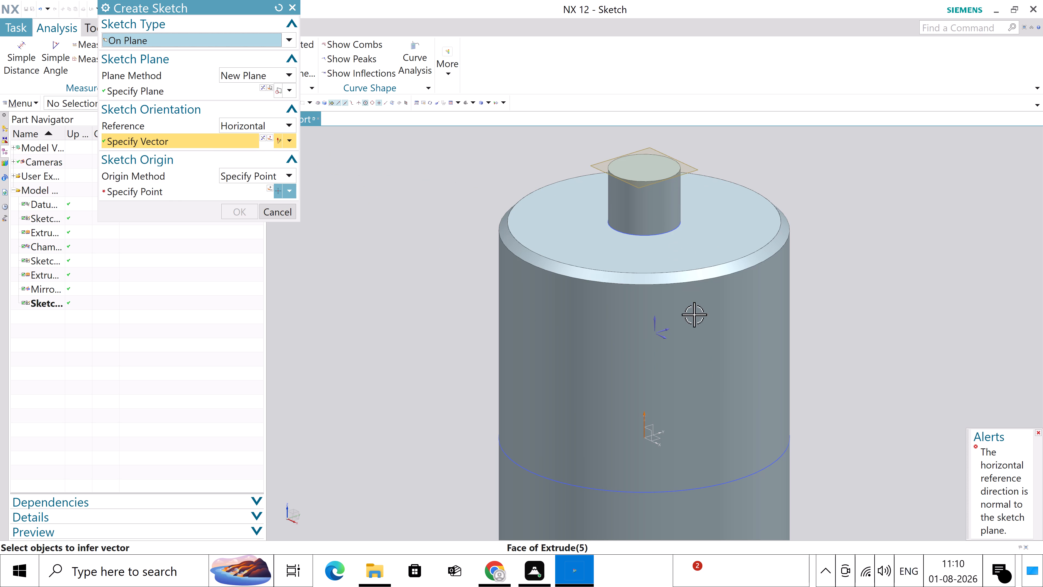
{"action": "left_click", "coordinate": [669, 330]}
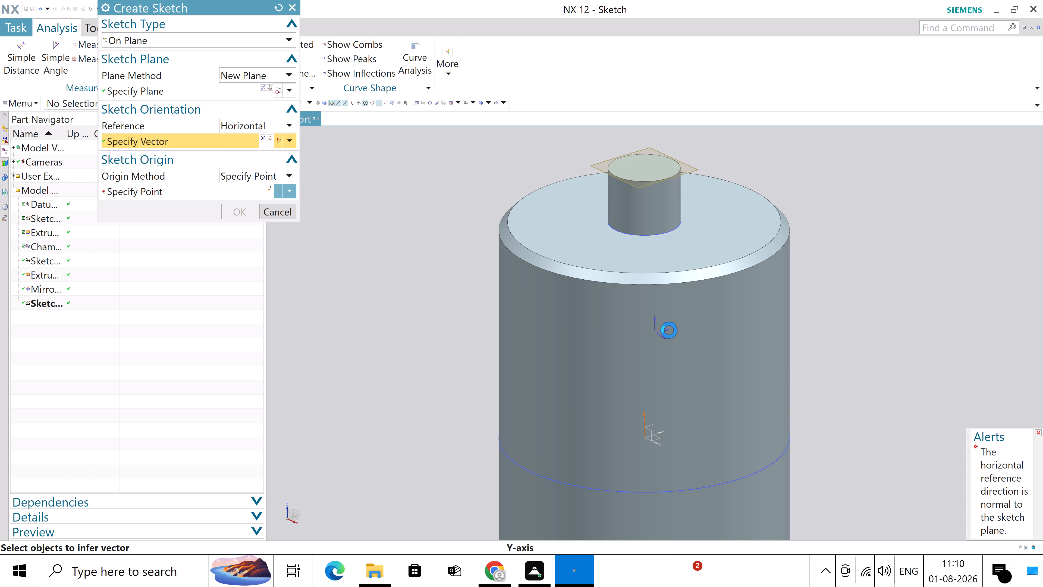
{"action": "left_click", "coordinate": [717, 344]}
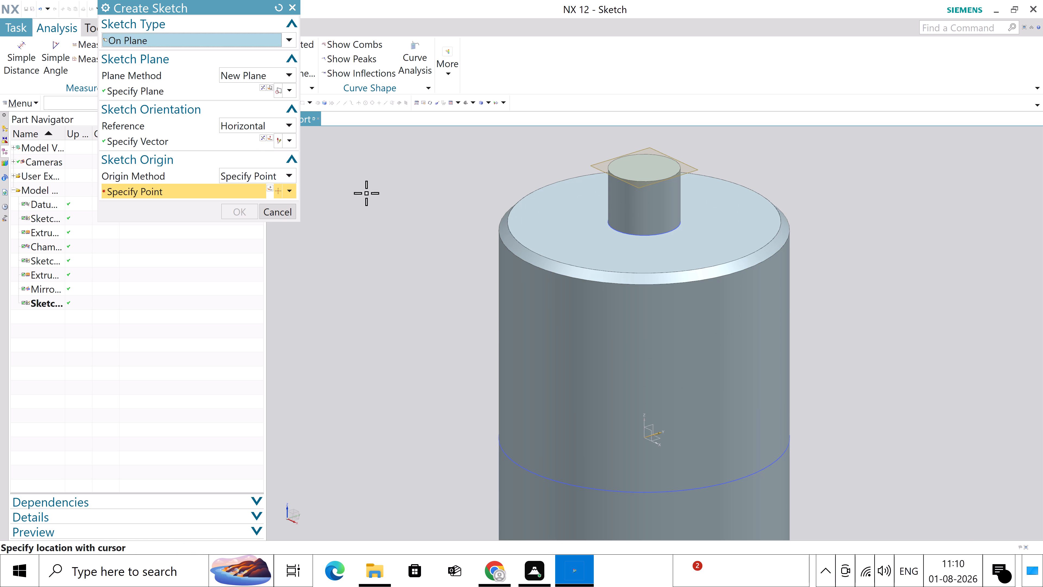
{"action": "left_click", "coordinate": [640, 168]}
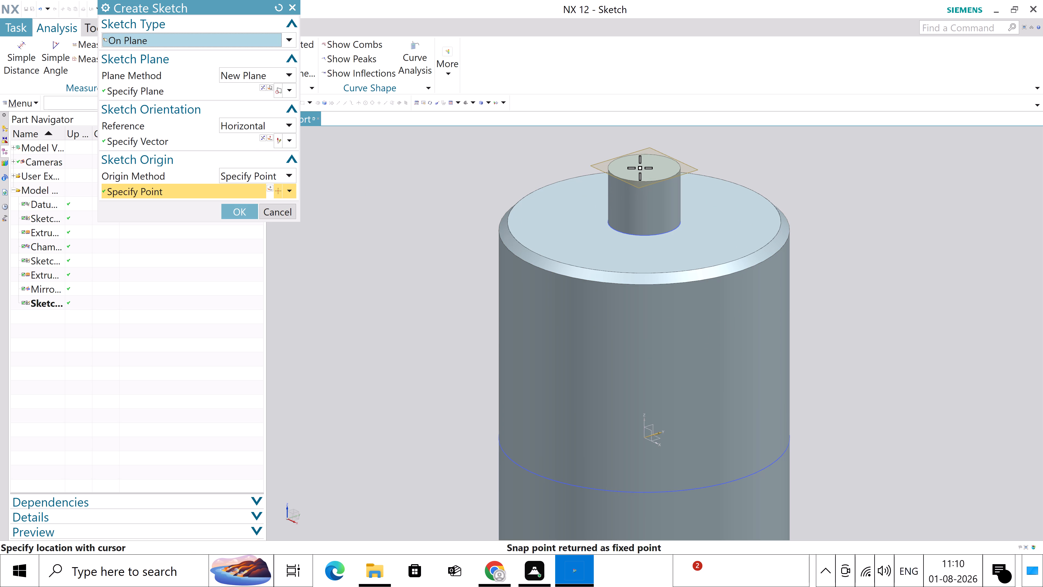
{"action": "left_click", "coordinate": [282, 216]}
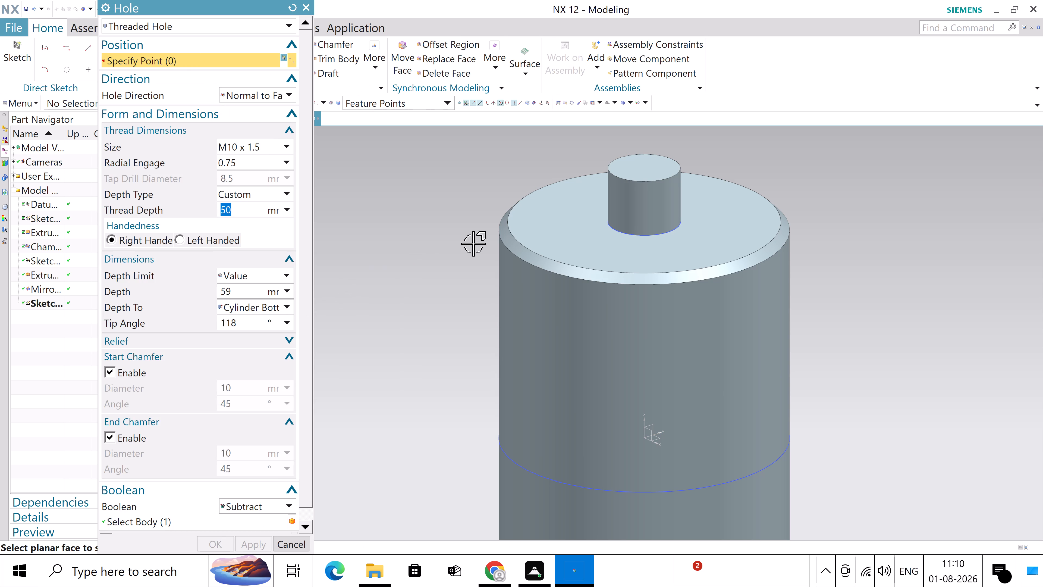
Place the hole point near the centre of the upper shaft stub's top face and create the M10 x 1.5 threaded hole.
{"action": "left_click", "coordinate": [639, 168]}
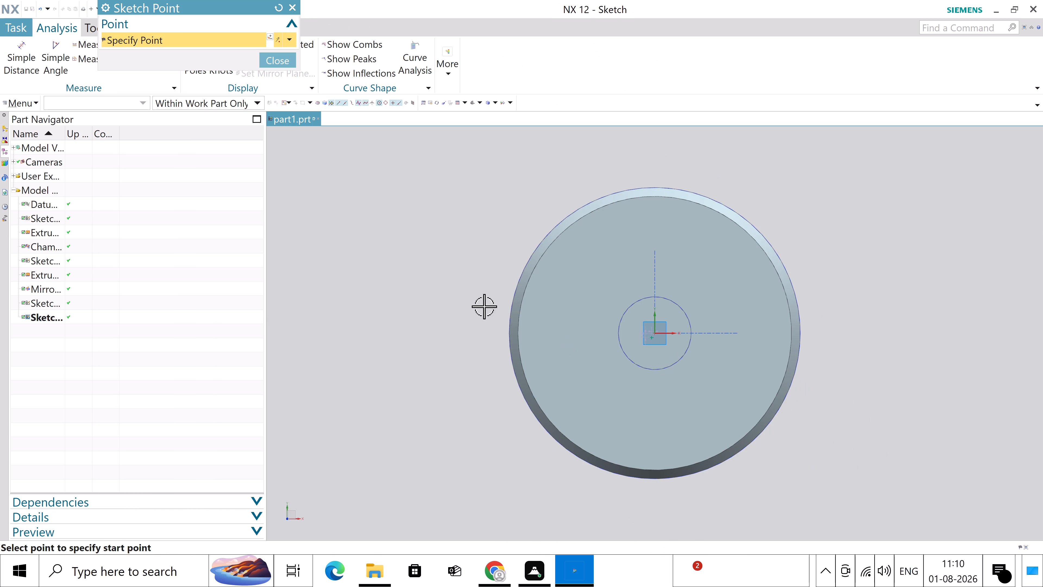
{"action": "left_click", "coordinate": [287, 60]}
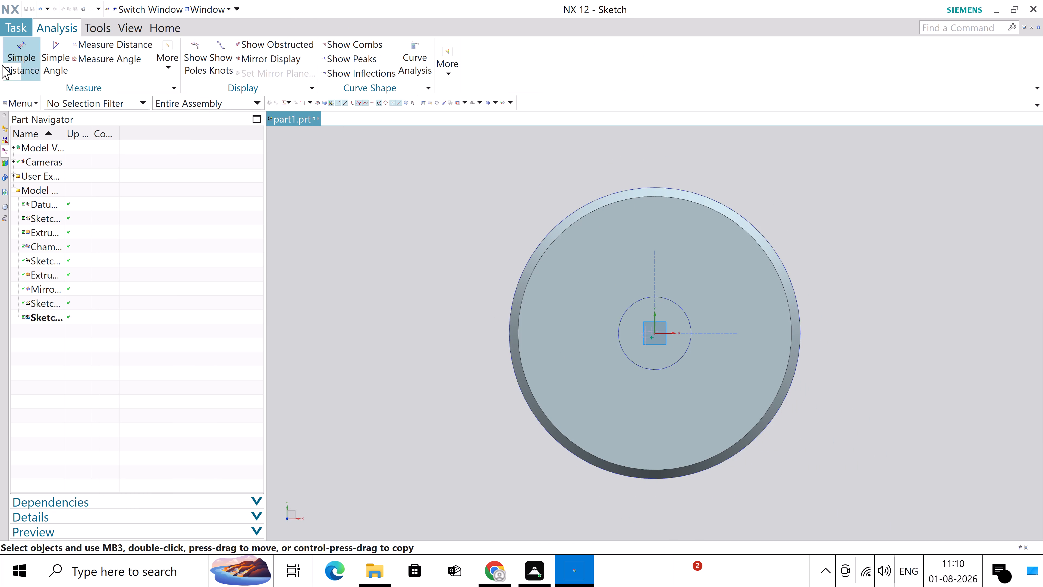
{"action": "left_click", "coordinate": [170, 27]}
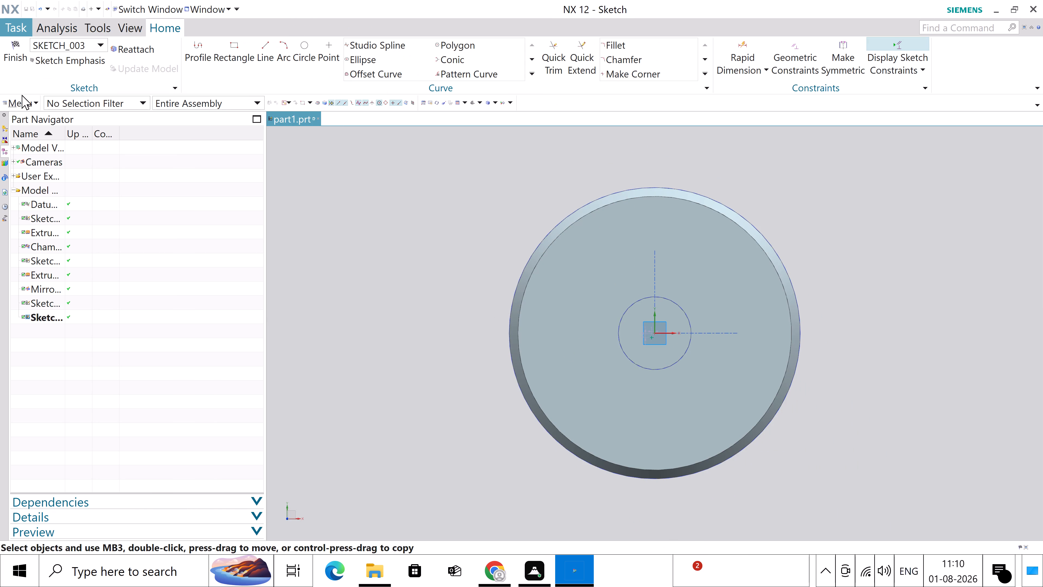
{"action": "left_click", "coordinate": [24, 55]}
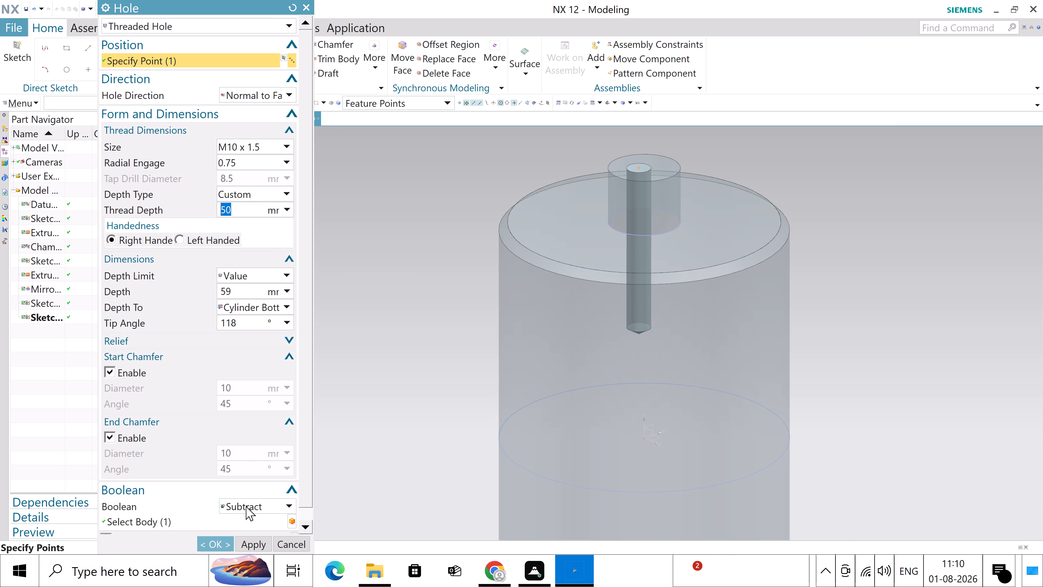
{"action": "left_click", "coordinate": [218, 542]}
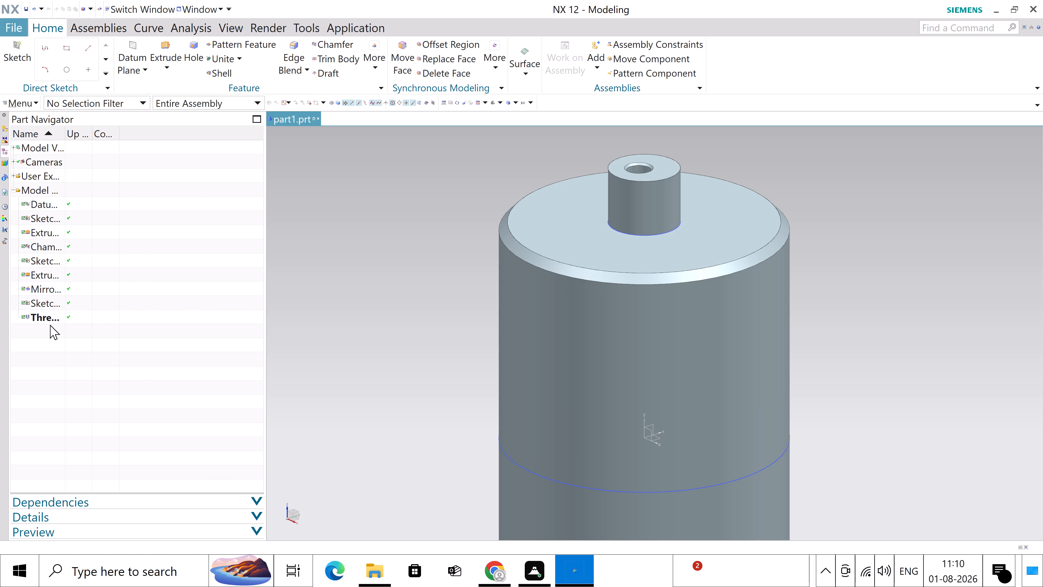
Edit the M10 x 1.5 threaded hole with rollback and open the sketch of its position point.
{"action": "left_click", "coordinate": [54, 321]}
{"action": "right_click", "coordinate": [54, 321]}
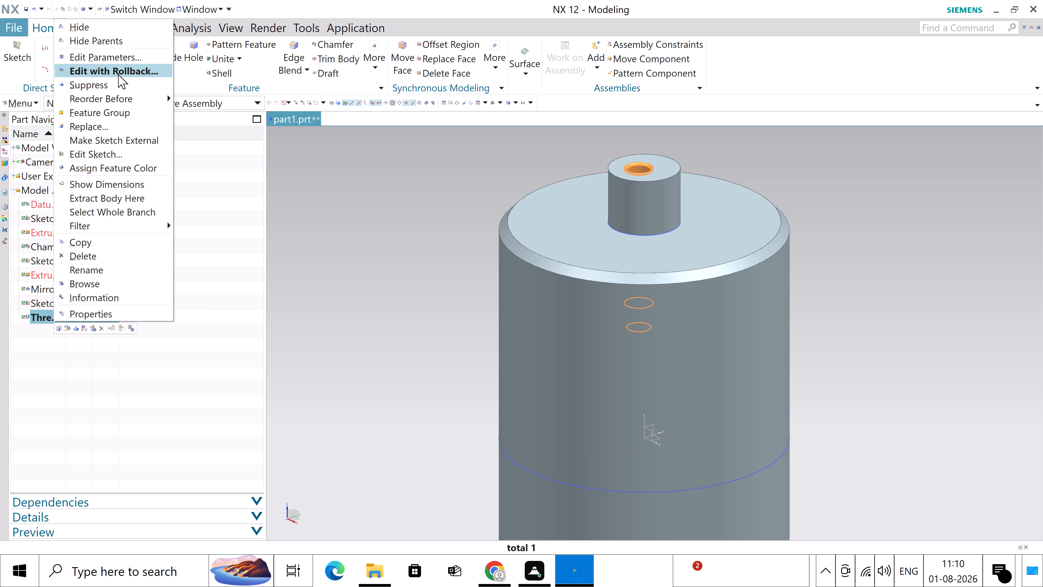
{"action": "left_click", "coordinate": [118, 74]}
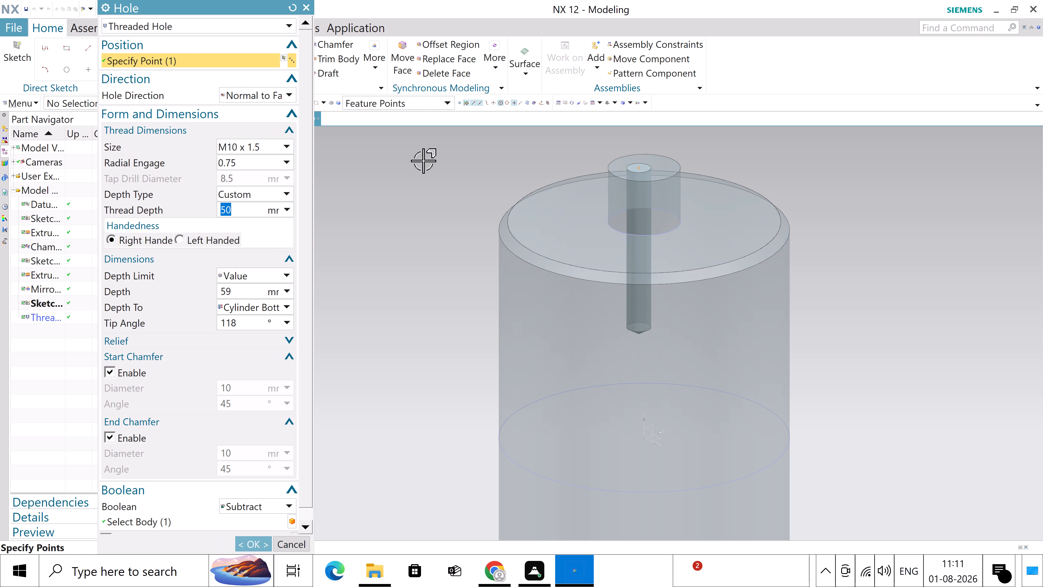
{"action": "middle_click_drag", "start_coordinate": [784, 160], "coordinate": [784, 174]}
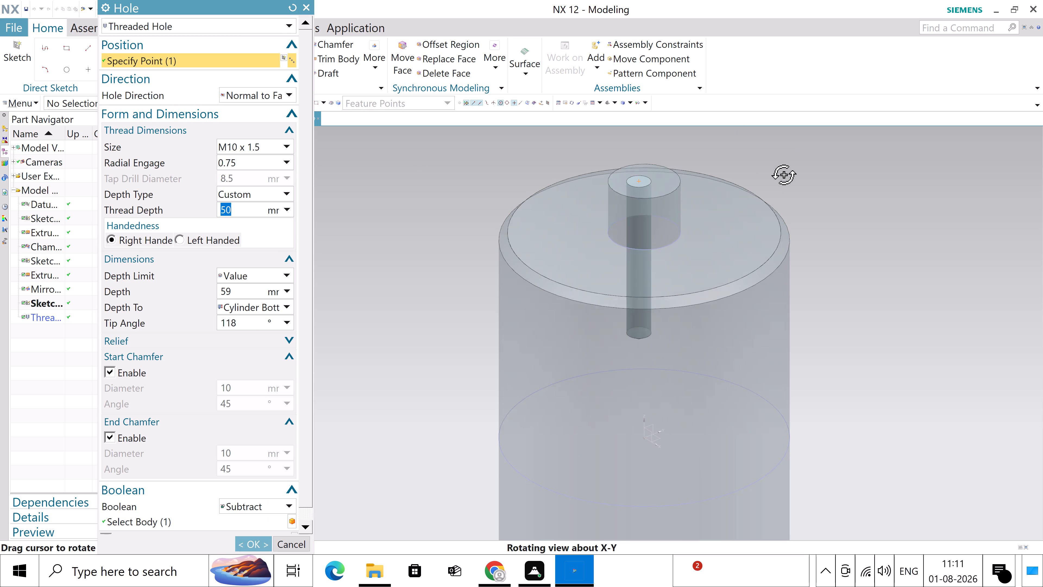
{"action": "middle_click_drag", "start_coordinate": [784, 174], "coordinate": [784, 196]}
{"action": "scroll", "coordinate": [678, 317], "scroll_direction": "up", "scroll_amount": 4}
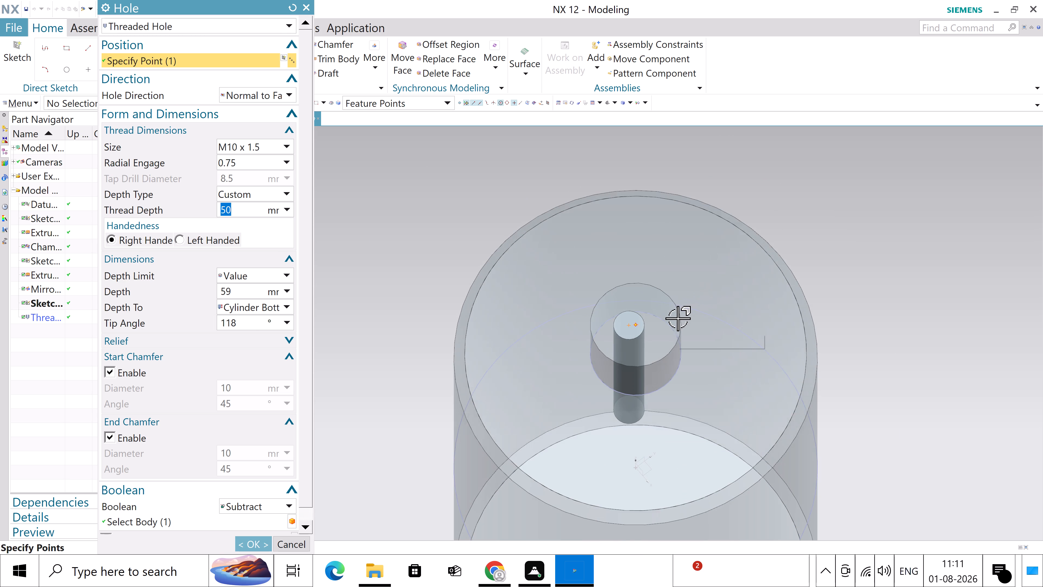
{"action": "scroll", "coordinate": [678, 318], "scroll_direction": "up", "scroll_amount": 2}
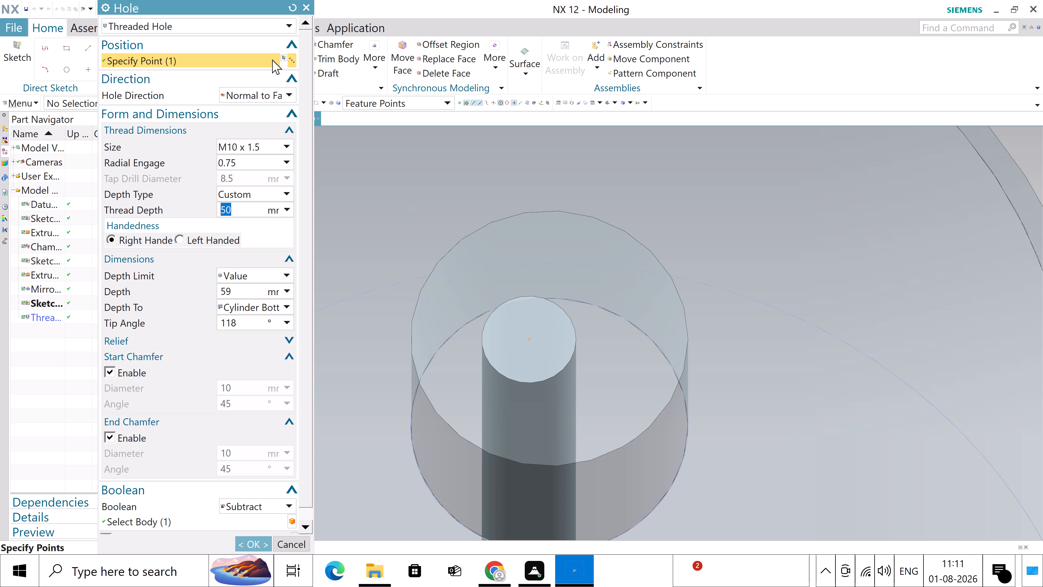
{"action": "left_click", "coordinate": [282, 60]}
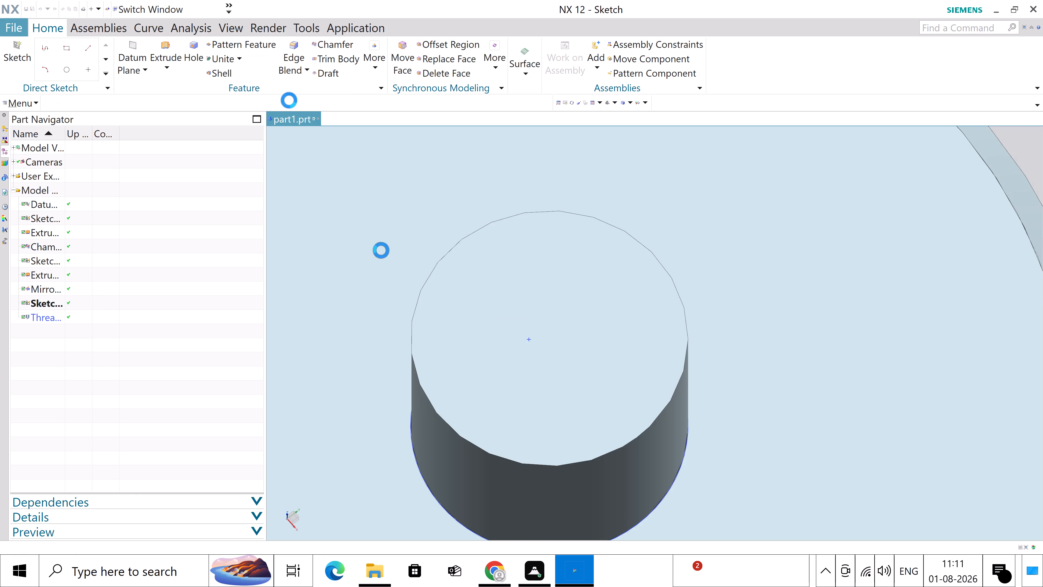
{"action": "scroll", "coordinate": [460, 314], "scroll_direction": "up", "scroll_amount": 4}
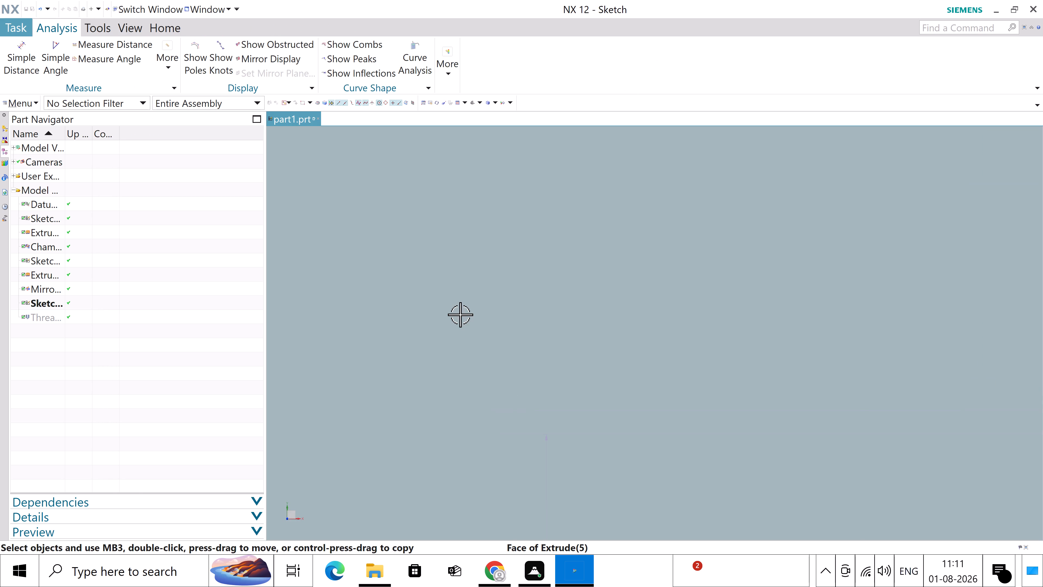
{"action": "scroll", "coordinate": [460, 314], "scroll_direction": "down", "scroll_amount": 15}
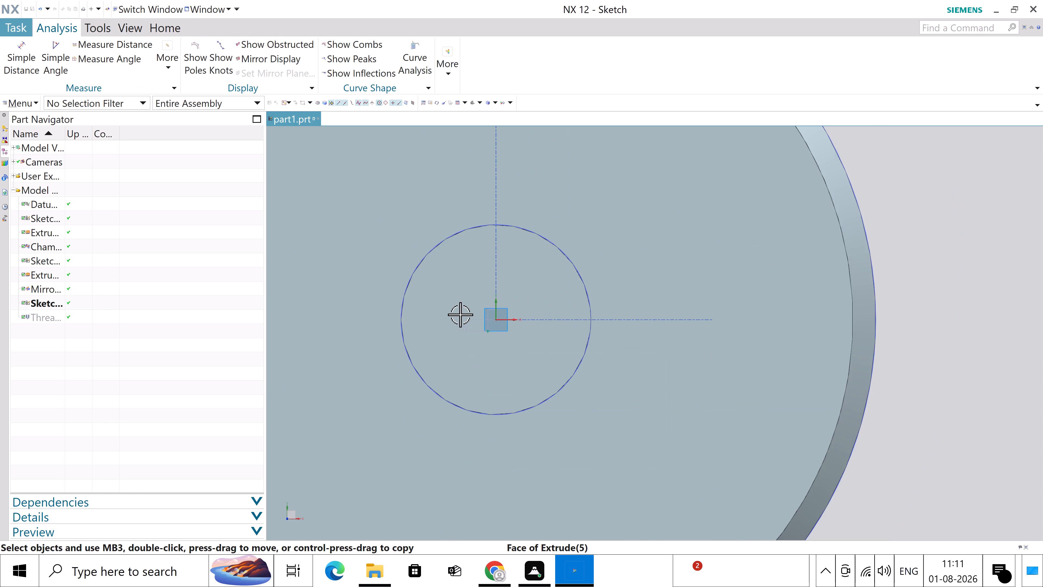
{"action": "scroll", "coordinate": [460, 314], "scroll_direction": "down", "scroll_amount": 4}
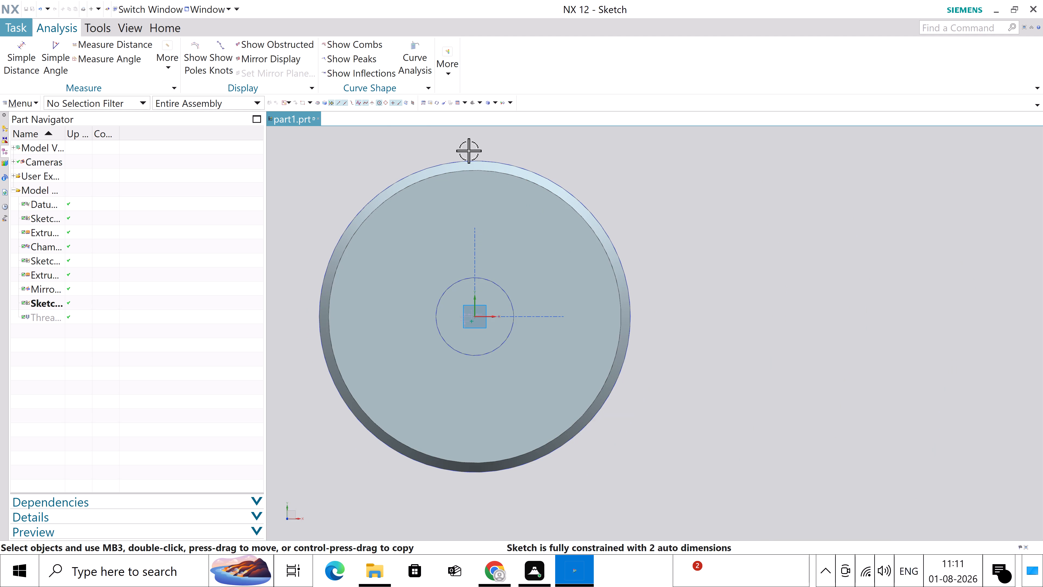
Apply a Coincident constraint between the hole's position point and the arc centre of the shaft stub's circular edge.
{"action": "left_click", "coordinate": [176, 30]}
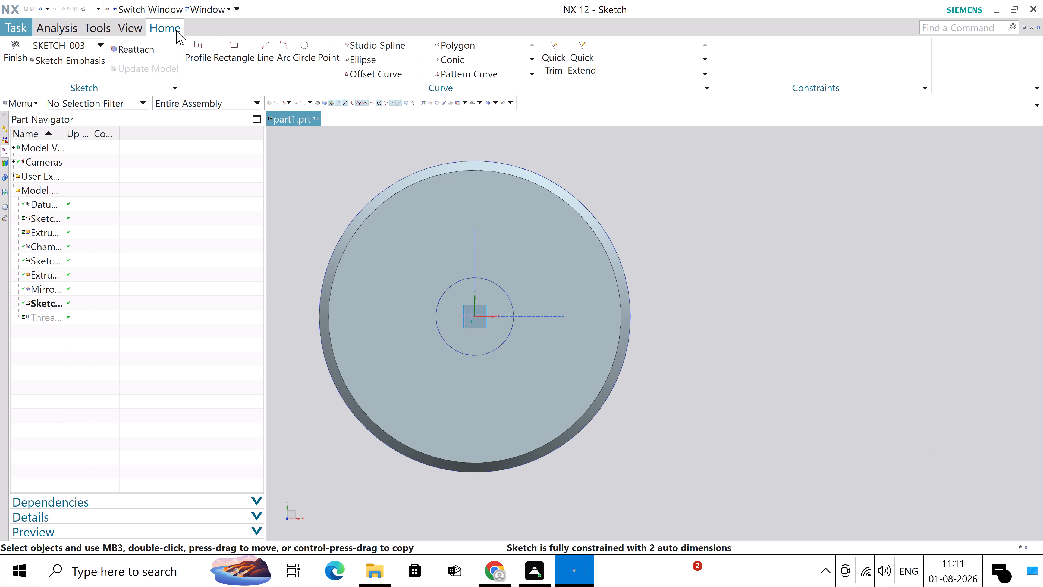
{"action": "left_click", "coordinate": [808, 61]}
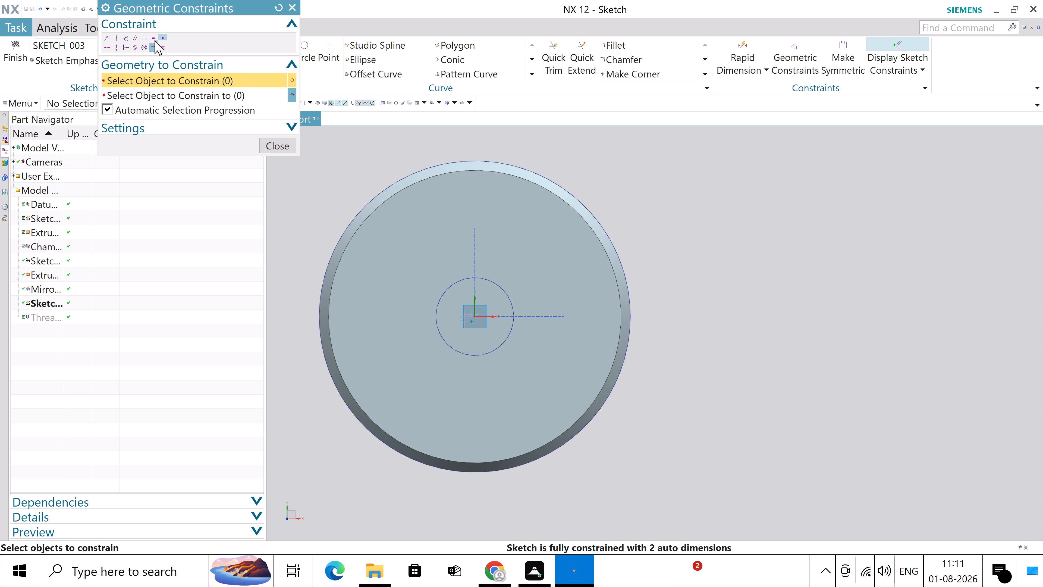
{"action": "left_click", "coordinate": [147, 46]}
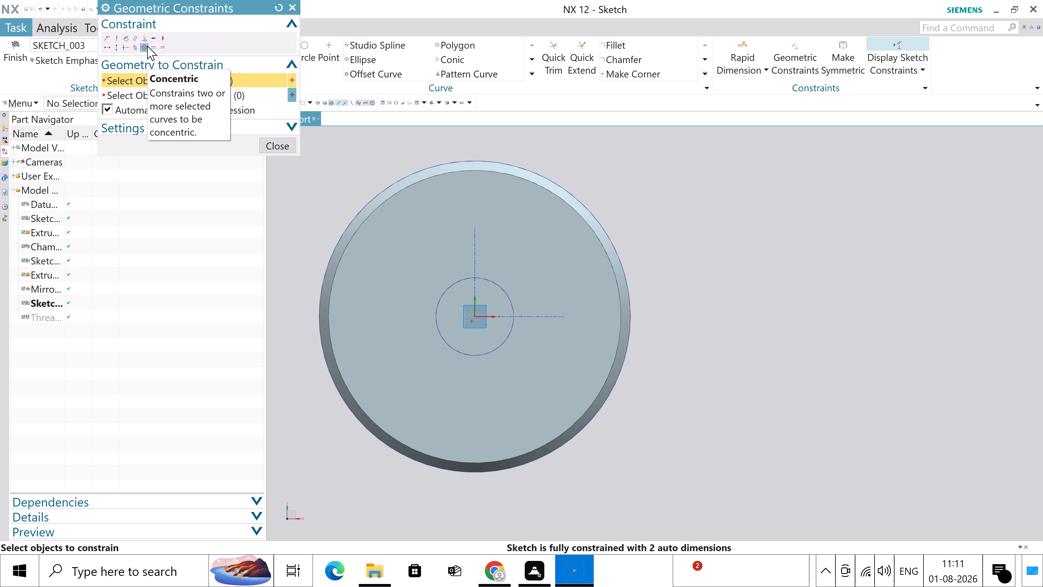
{"action": "left_click", "coordinate": [108, 39]}
{"action": "scroll", "coordinate": [470, 322], "scroll_direction": "up", "scroll_amount": 4}
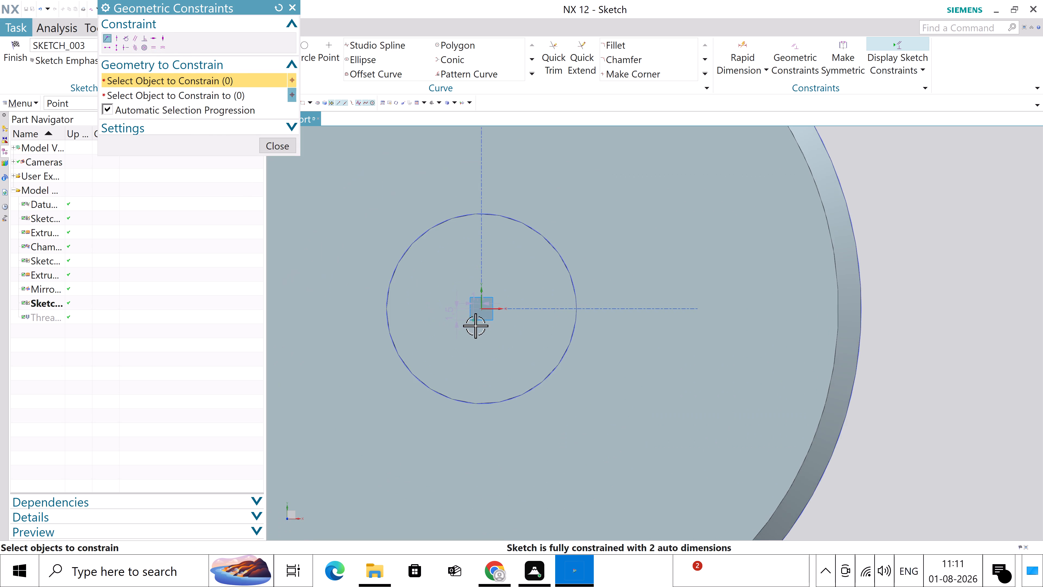
{"action": "scroll", "coordinate": [481, 330], "scroll_direction": "up", "scroll_amount": 2}
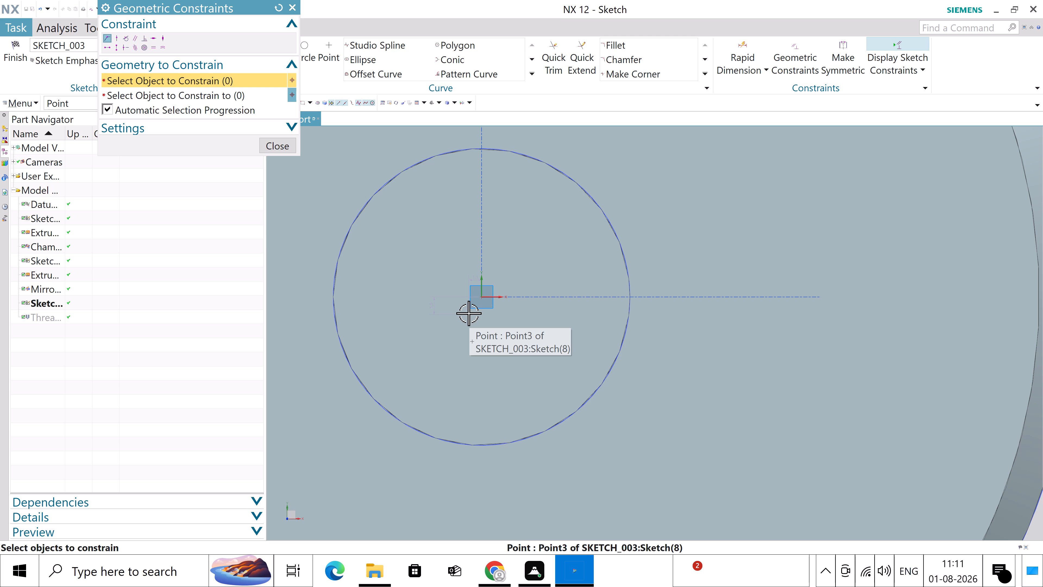
{"action": "left_click", "coordinate": [468, 315]}
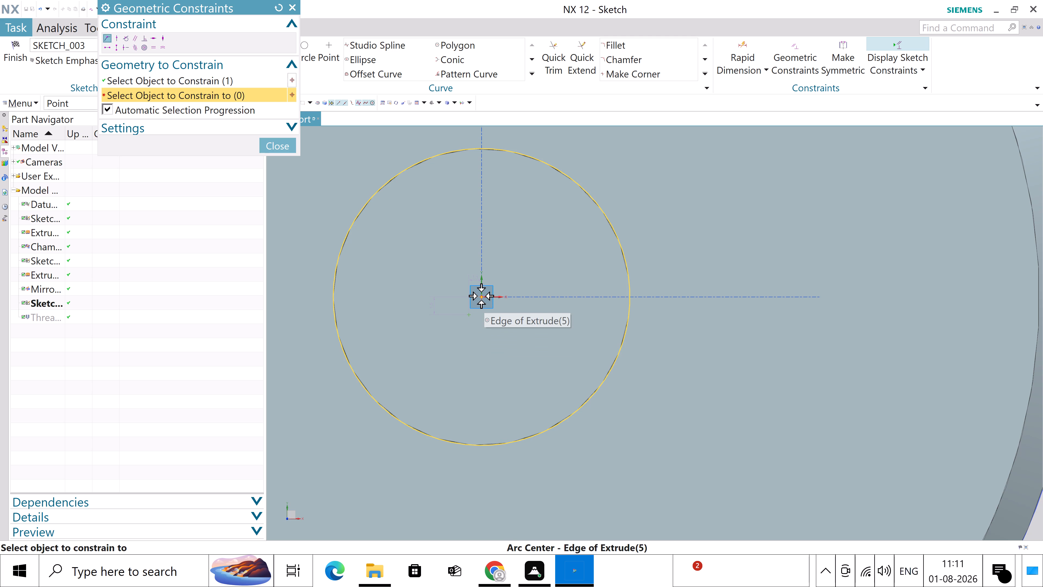
{"action": "left_click", "coordinate": [481, 296]}
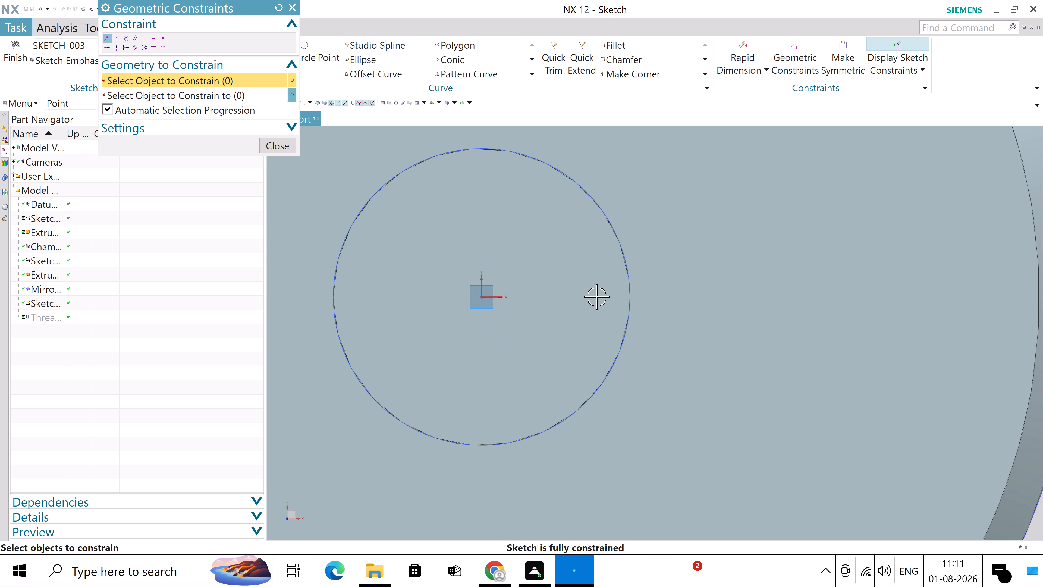
{"action": "left_click", "coordinate": [288, 145]}
Finish the position sketch and accept the edited threaded hole on the upper shaft stub.
{"action": "scroll", "coordinate": [595, 339], "scroll_direction": "down", "scroll_amount": 4}
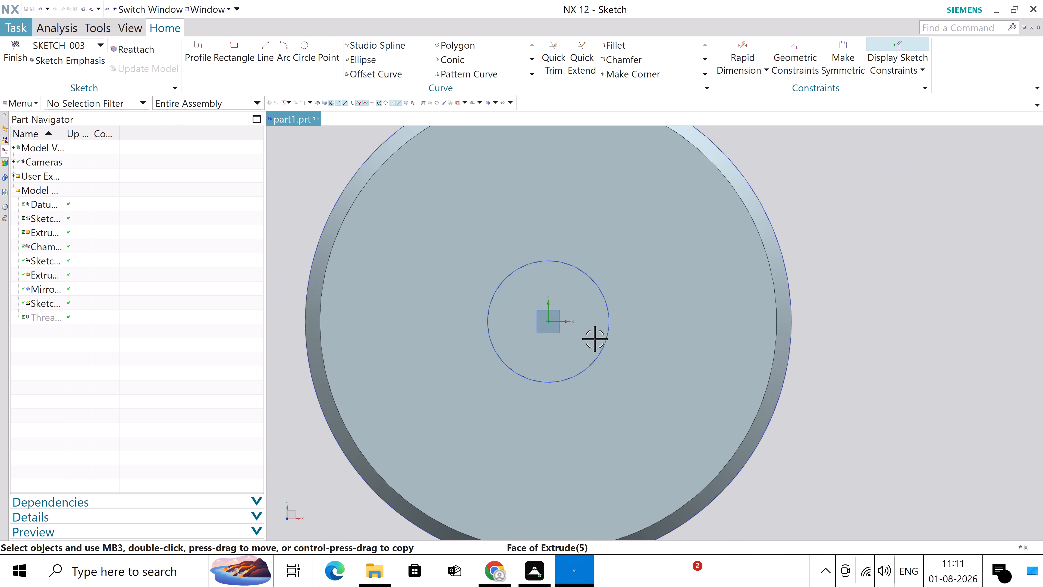
{"action": "left_click", "coordinate": [23, 60]}
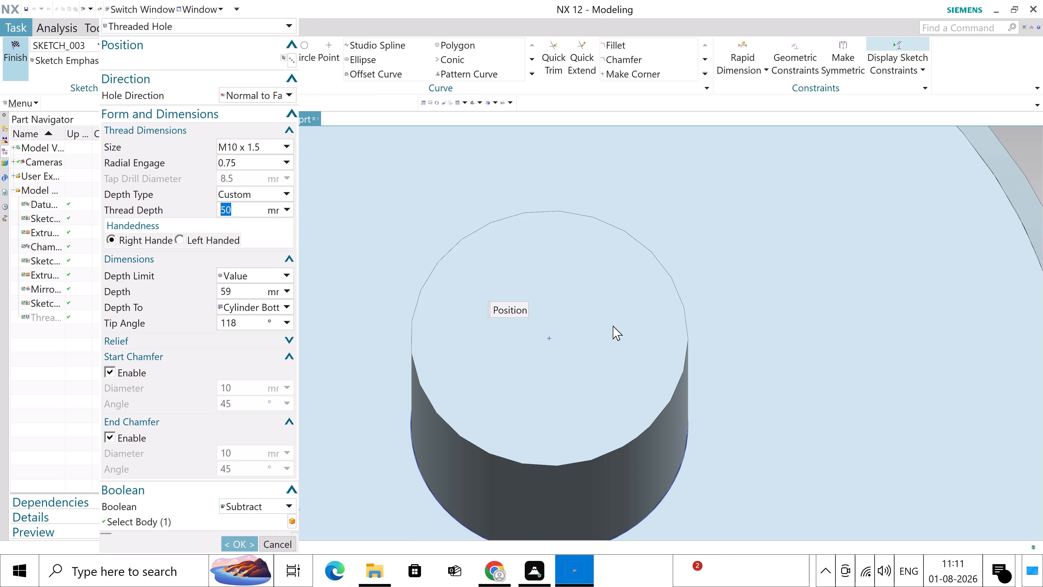
{"action": "scroll", "coordinate": [613, 326], "scroll_direction": "down", "scroll_amount": 4}
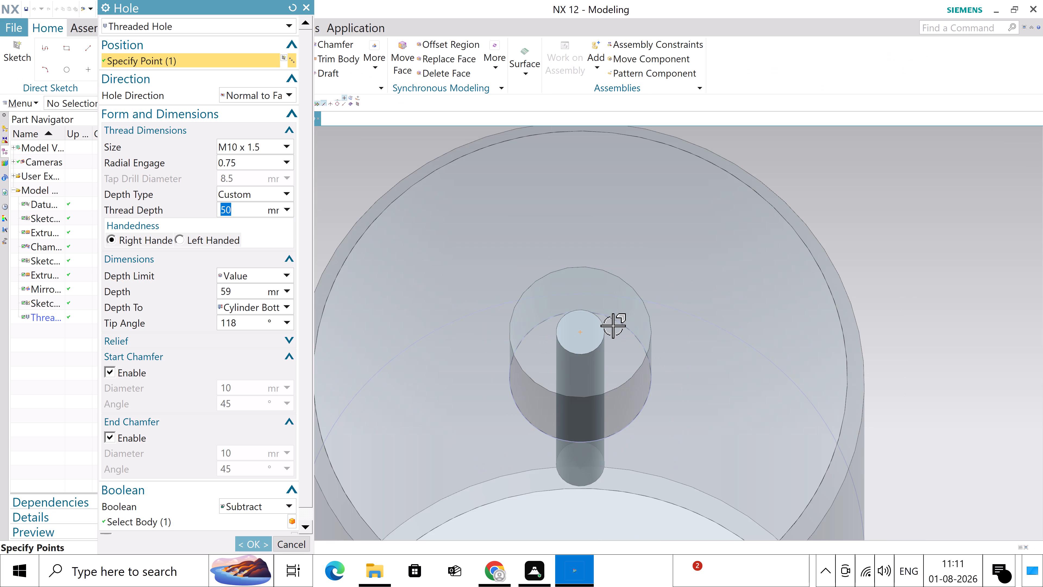
{"action": "scroll", "coordinate": [613, 326], "scroll_direction": "up", "scroll_amount": 1}
{"action": "scroll", "coordinate": [613, 326], "scroll_direction": "down", "scroll_amount": 3}
{"action": "scroll", "coordinate": [637, 210], "scroll_direction": "down", "scroll_amount": 2}
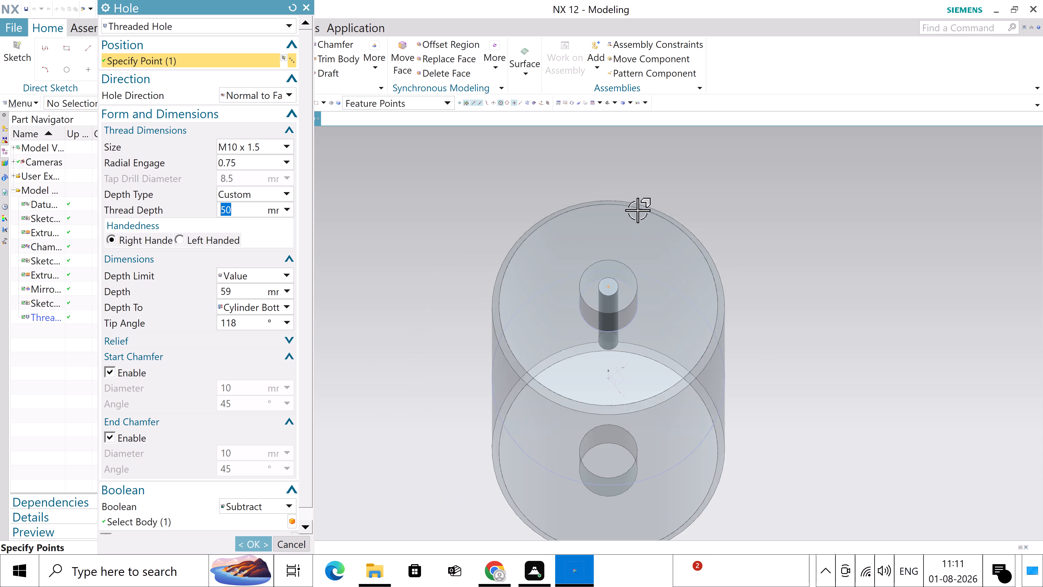
{"action": "scroll", "coordinate": [637, 210], "scroll_direction": "down", "scroll_amount": 2}
{"action": "middle_click_drag", "start_coordinate": [500, 305], "coordinate": [523, 220]}
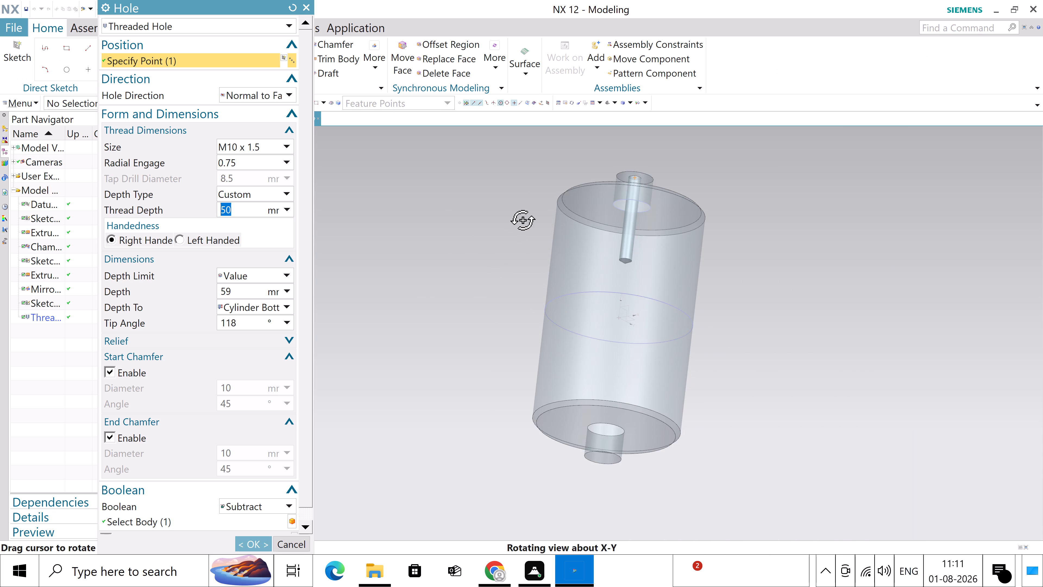
{"action": "middle_click_drag", "start_coordinate": [523, 220], "coordinate": [511, 240]}
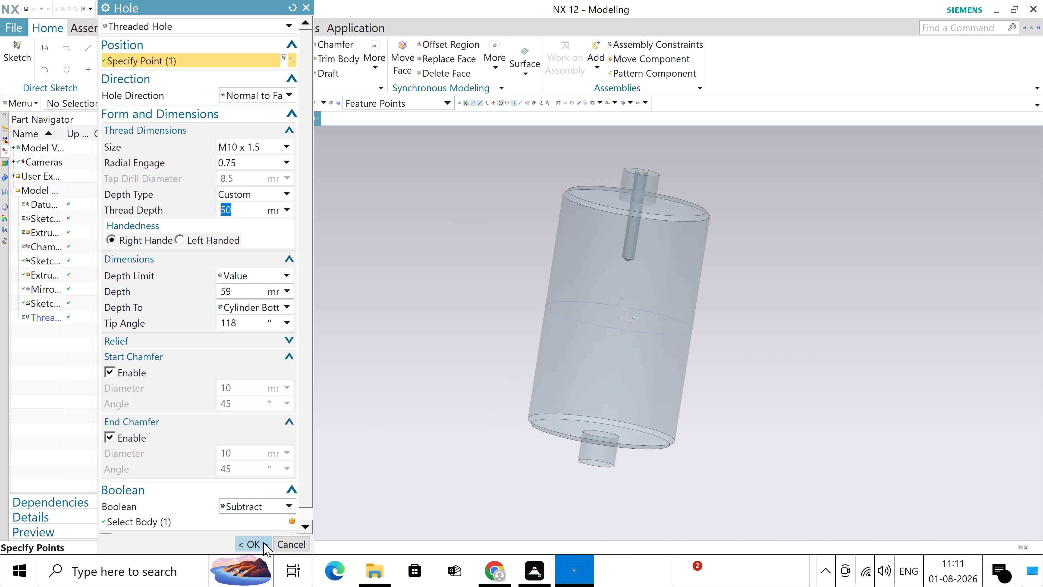
{"action": "left_click", "coordinate": [263, 543]}
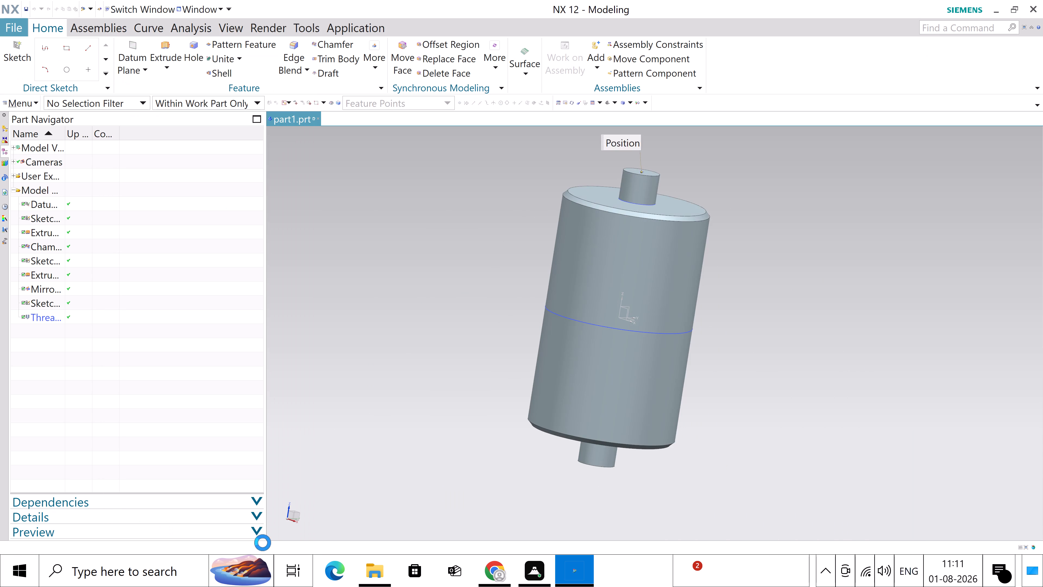
Mirror the threaded hole about the XY plane of the datum coordinate system onto the opposite shaft stub.
{"action": "middle_click_drag", "start_coordinate": [427, 342], "coordinate": [408, 383]}
{"action": "scroll", "coordinate": [608, 266], "scroll_direction": "down", "scroll_amount": 4}
{"action": "scroll", "coordinate": [609, 266], "scroll_direction": "up", "scroll_amount": 4}
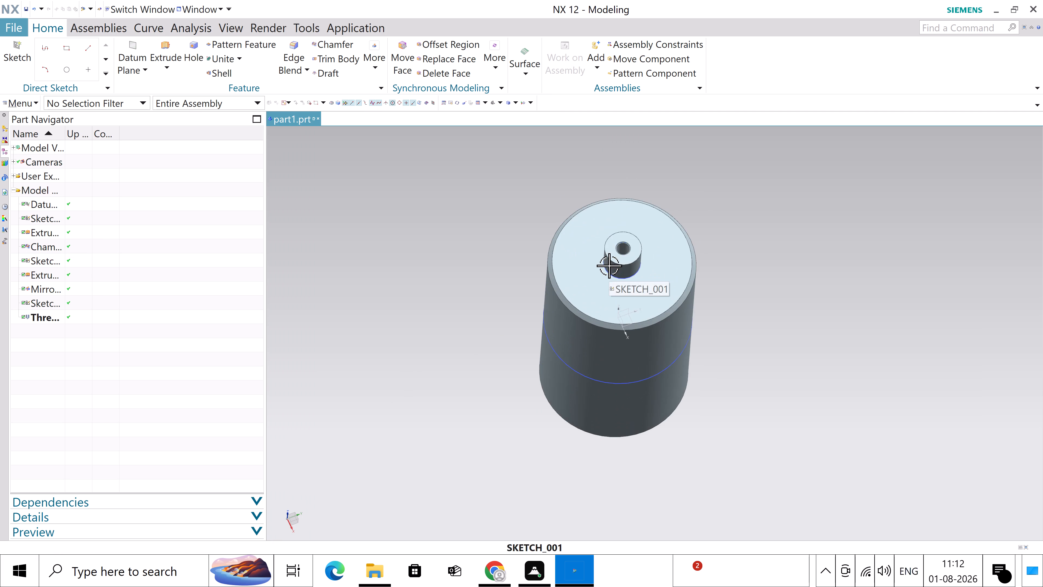
{"action": "scroll", "coordinate": [626, 254], "scroll_direction": "up", "scroll_amount": 1}
{"action": "left_click", "coordinate": [43, 316]}
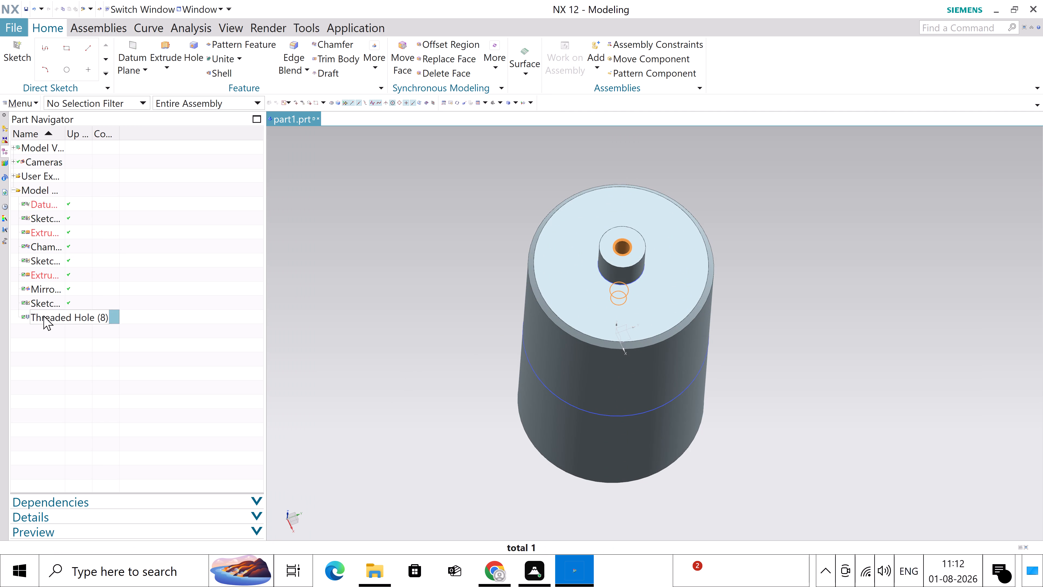
{"action": "left_click", "coordinate": [370, 69]}
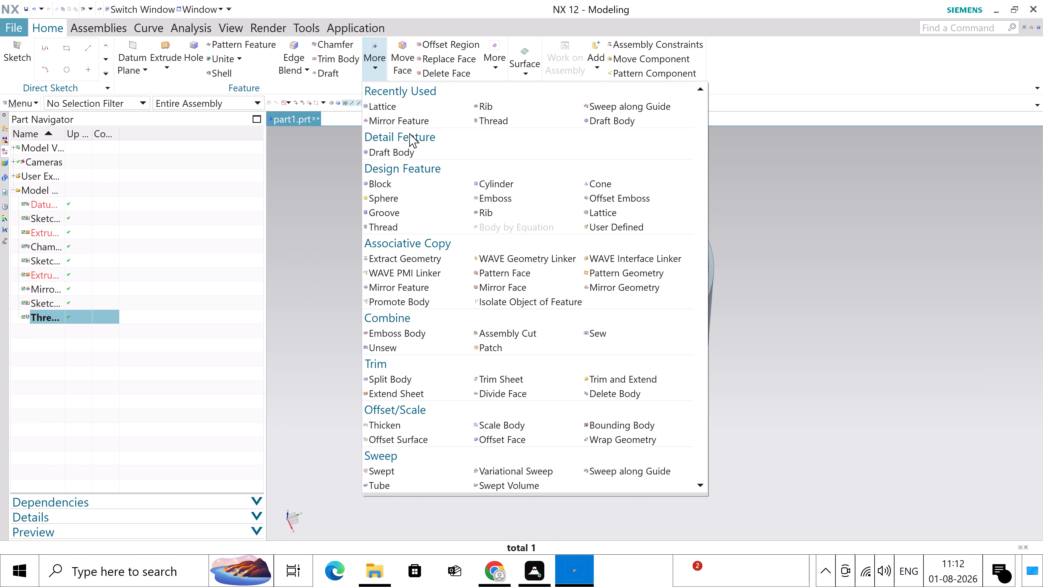
{"action": "left_click", "coordinate": [413, 121]}
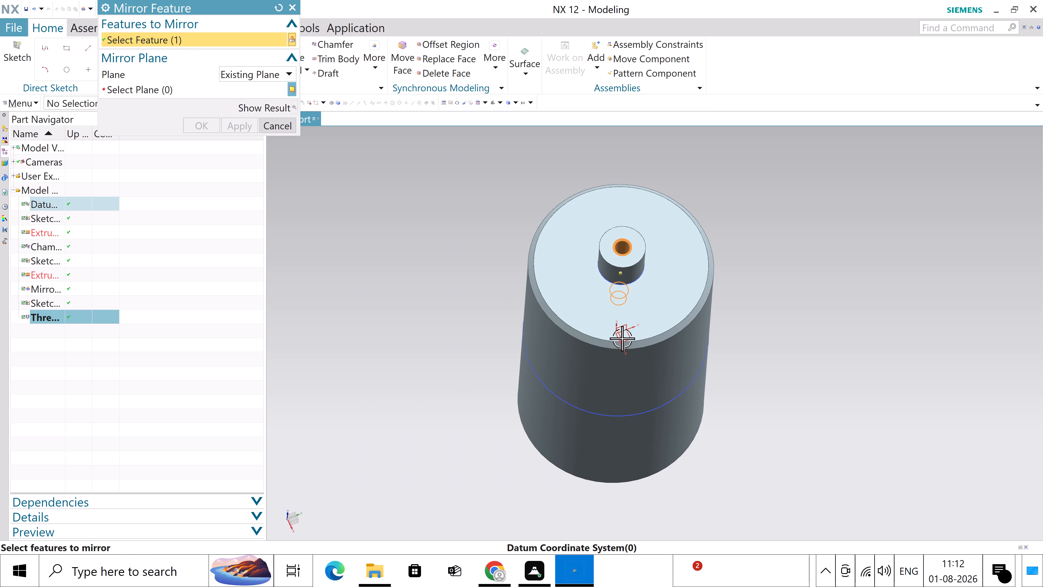
{"action": "left_click", "coordinate": [120, 93]}
{"action": "scroll", "coordinate": [653, 336], "scroll_direction": "up", "scroll_amount": 5}
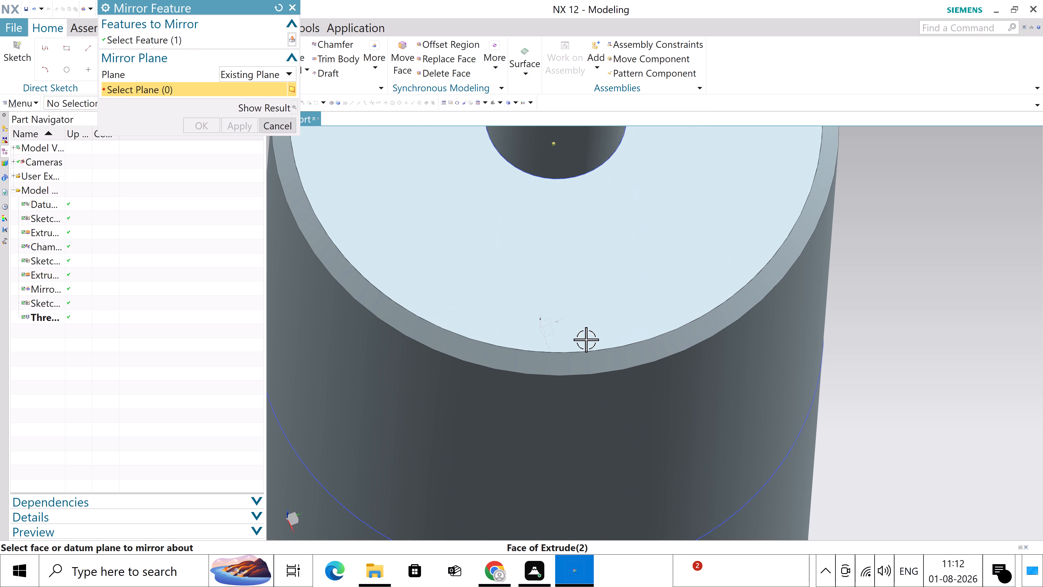
{"action": "left_click", "coordinate": [554, 333]}
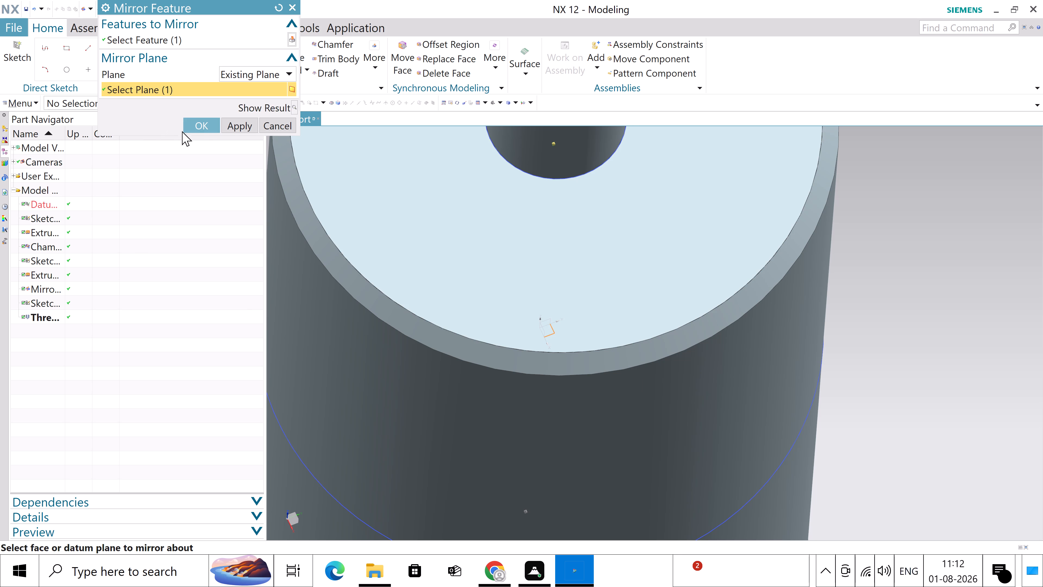
{"action": "left_click", "coordinate": [197, 127]}
Examine both ends of the roller to check the threaded holes in the shaft stubs.
{"action": "scroll", "coordinate": [521, 283], "scroll_direction": "down", "scroll_amount": 1}
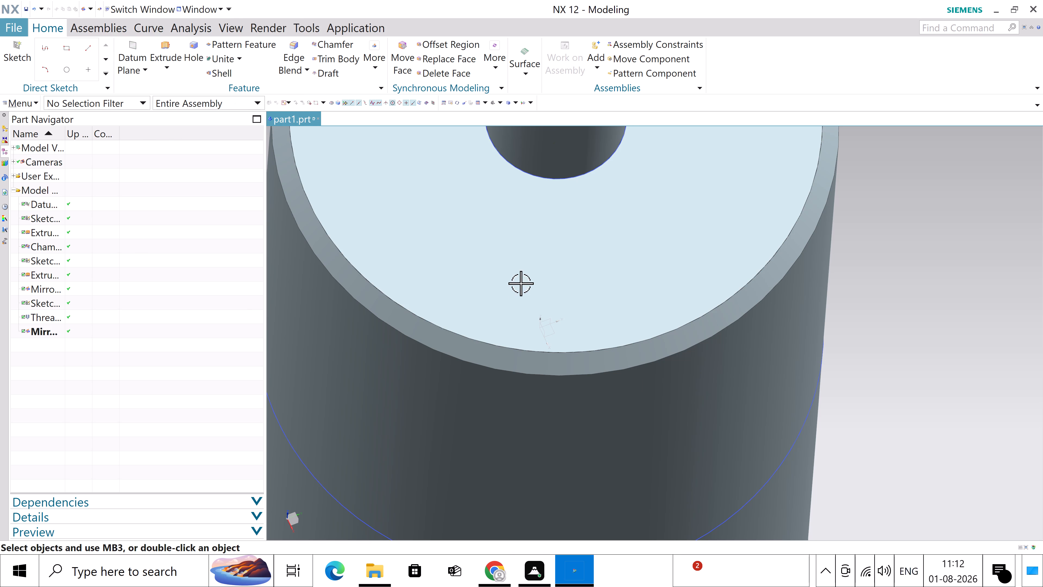
{"action": "scroll", "coordinate": [521, 283], "scroll_direction": "down", "scroll_amount": 5}
{"action": "middle_click_drag", "start_coordinate": [362, 337], "coordinate": [392, 287]}
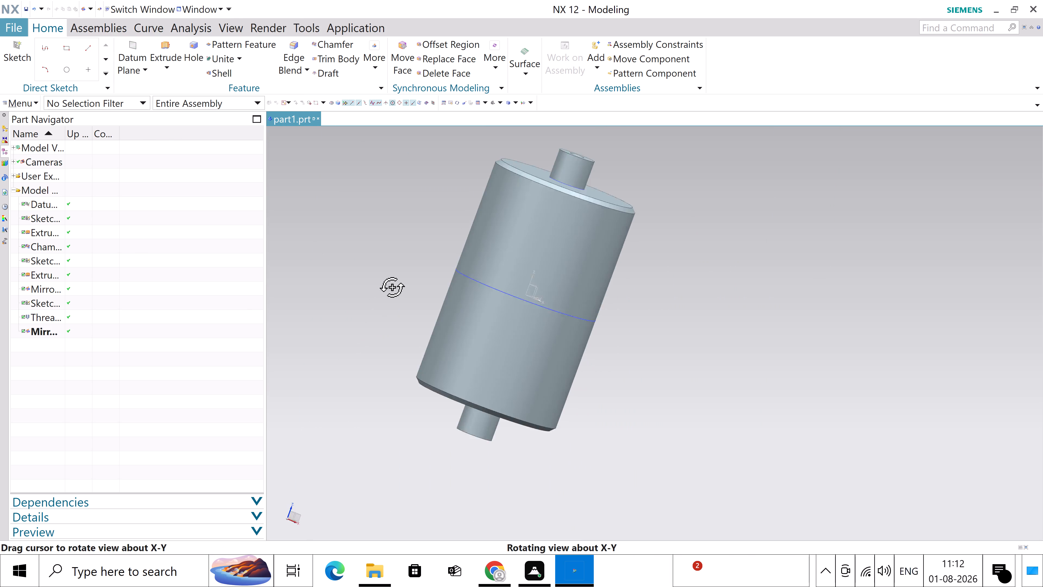
{"action": "middle_click_drag", "start_coordinate": [392, 287], "coordinate": [451, 241]}
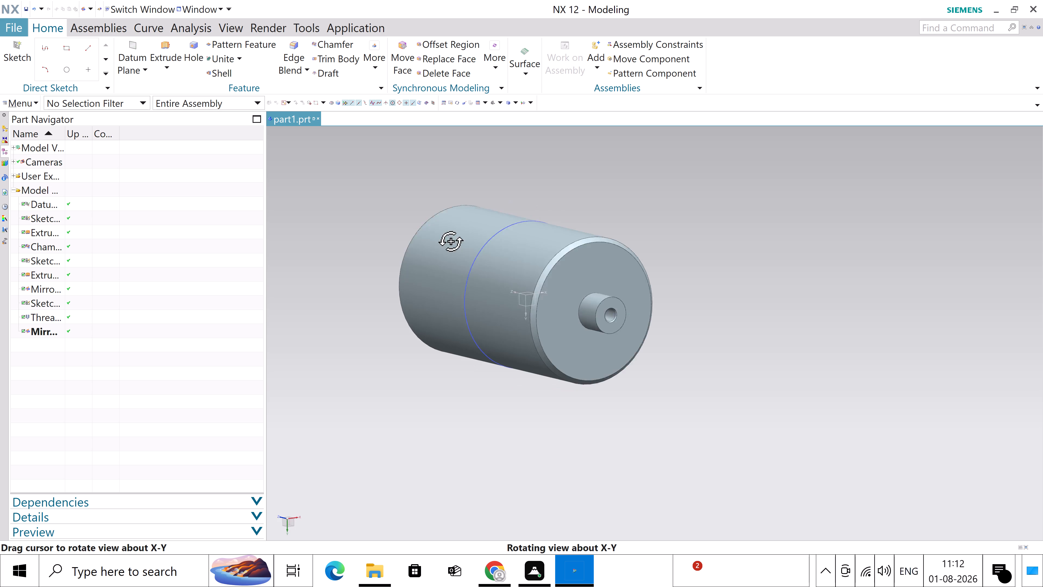
{"action": "middle_click_drag", "start_coordinate": [451, 241], "coordinate": [357, 249]}
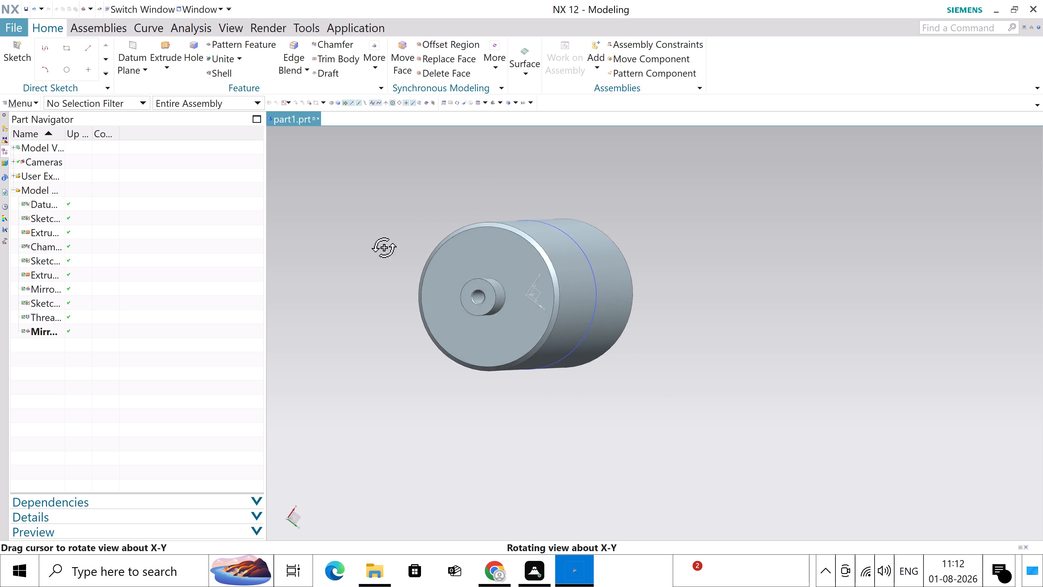
{"action": "middle_click_drag", "start_coordinate": [357, 249], "coordinate": [322, 261]}
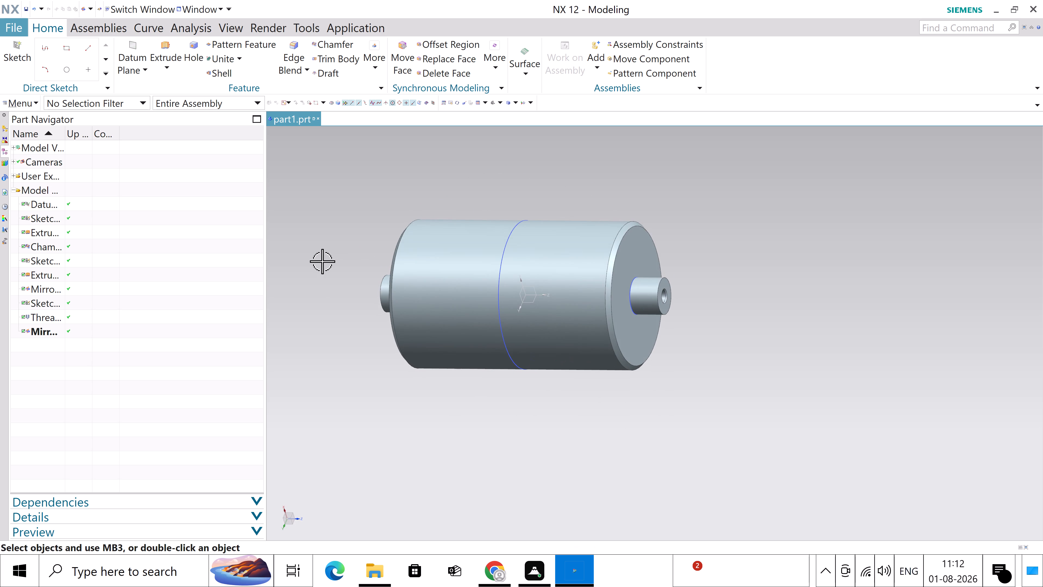
{"action": "scroll", "coordinate": [697, 294], "scroll_direction": "down", "scroll_amount": 3}
{"action": "scroll", "coordinate": [697, 294], "scroll_direction": "up", "scroll_amount": 1}
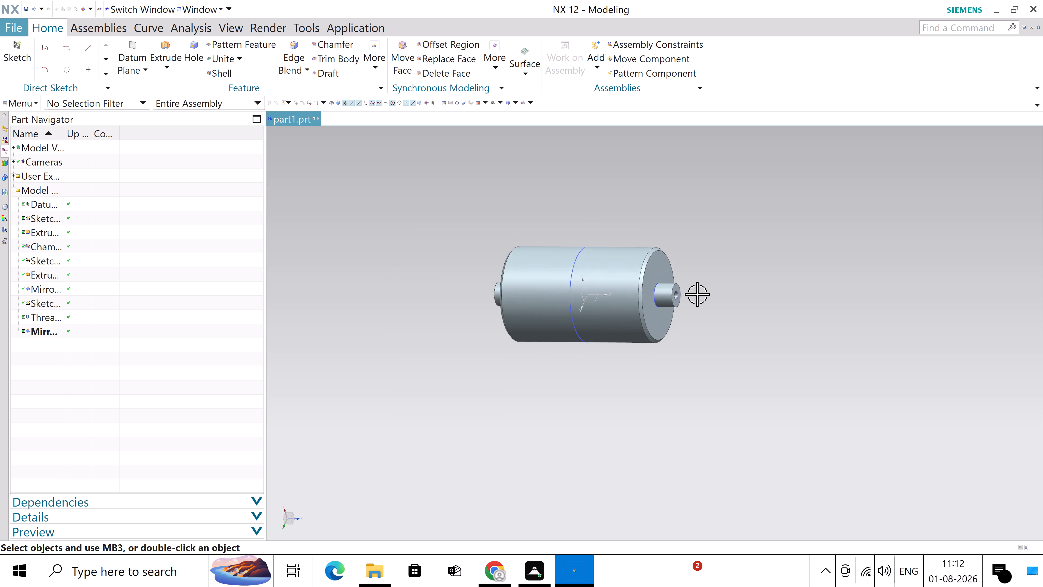
Chamfer the outer end edges of both shaft stubs with a 0.5 mm distance at 45°.
{"action": "scroll", "coordinate": [697, 294], "scroll_direction": "up", "scroll_amount": 9}
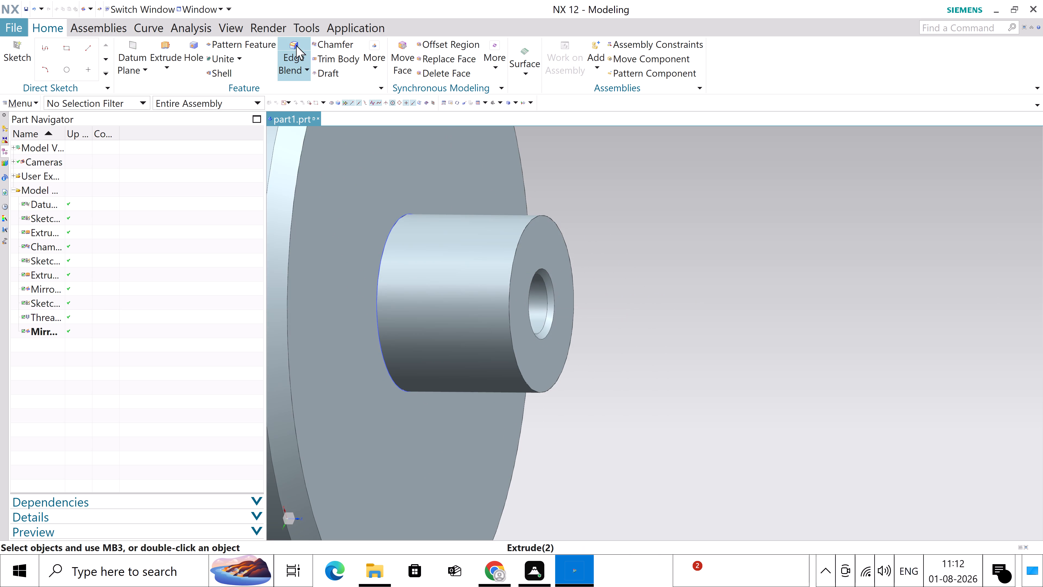
{"action": "left_click", "coordinate": [330, 43]}
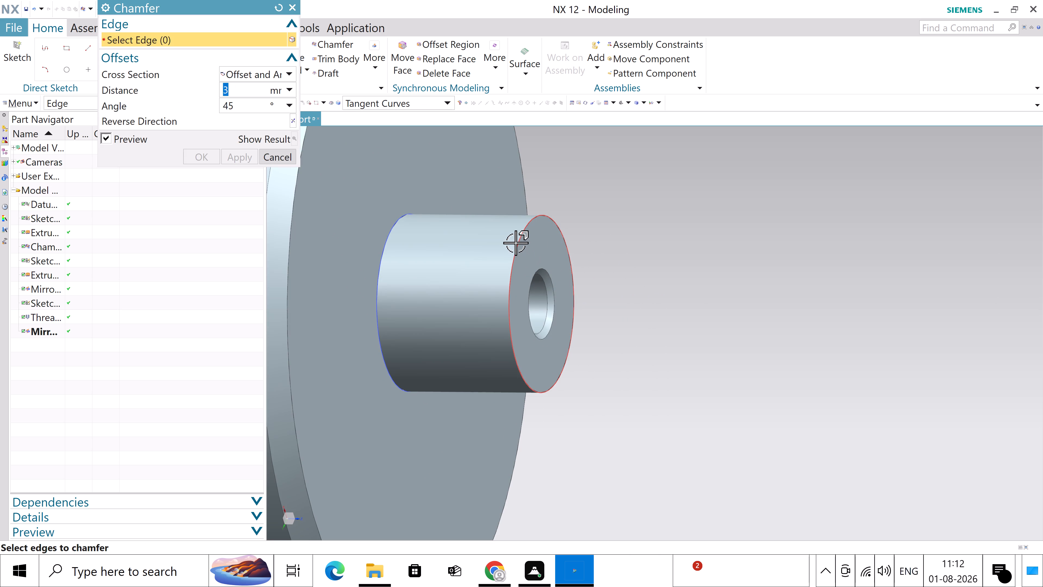
{"action": "left_click", "coordinate": [515, 247]}
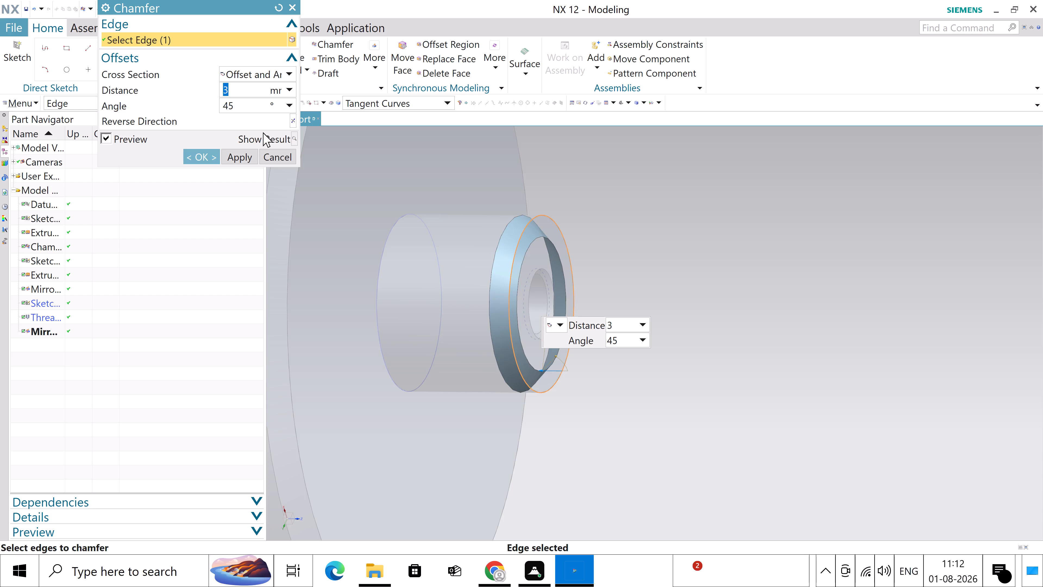
{"action": "type", "text": "0.5"}
{"action": "key", "text": "Return"}
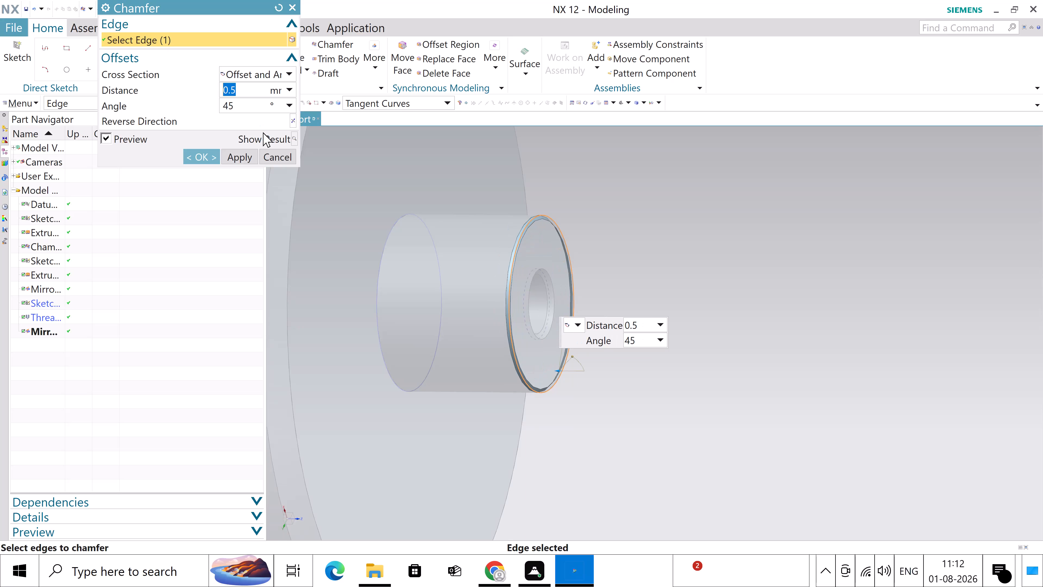
{"action": "scroll", "coordinate": [643, 246], "scroll_direction": "down", "scroll_amount": 4}
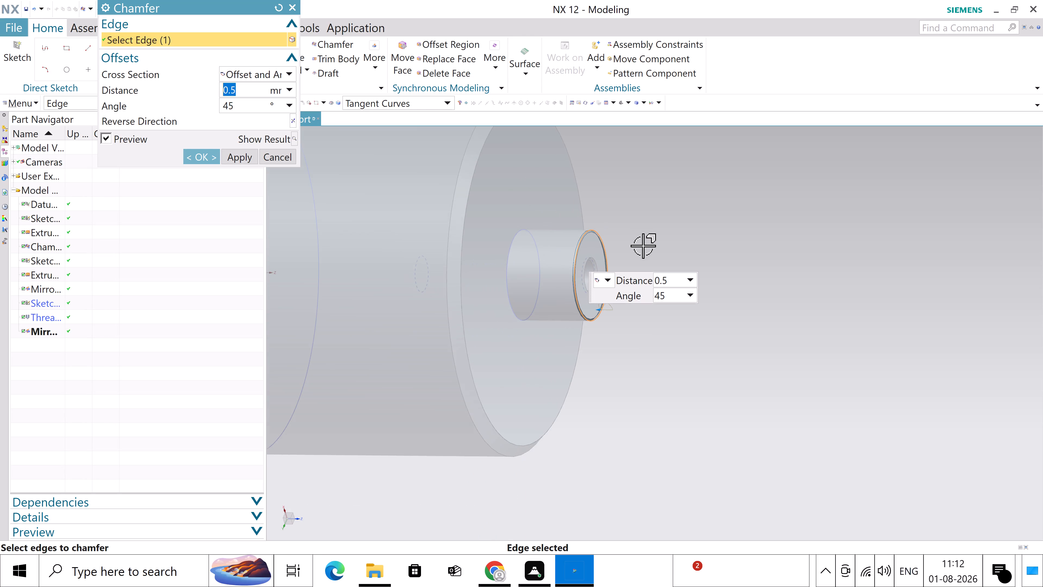
{"action": "scroll", "coordinate": [643, 246], "scroll_direction": "down", "scroll_amount": 5}
{"action": "middle_click_drag", "start_coordinate": [511, 369], "coordinate": [517, 371]}
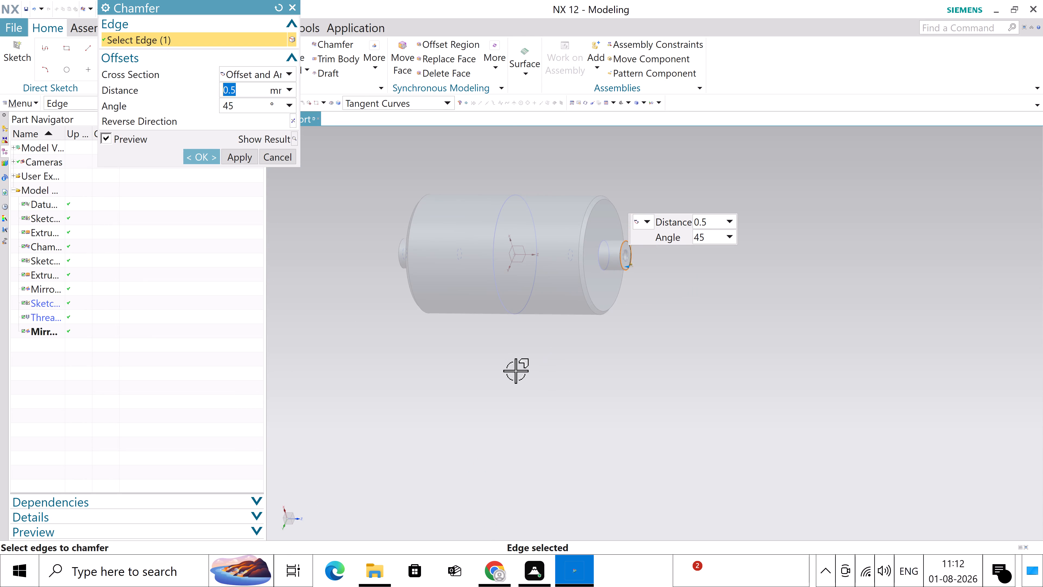
{"action": "middle_click_drag", "start_coordinate": [517, 371], "coordinate": [544, 379]}
{"action": "scroll", "coordinate": [414, 252], "scroll_direction": "up", "scroll_amount": 3}
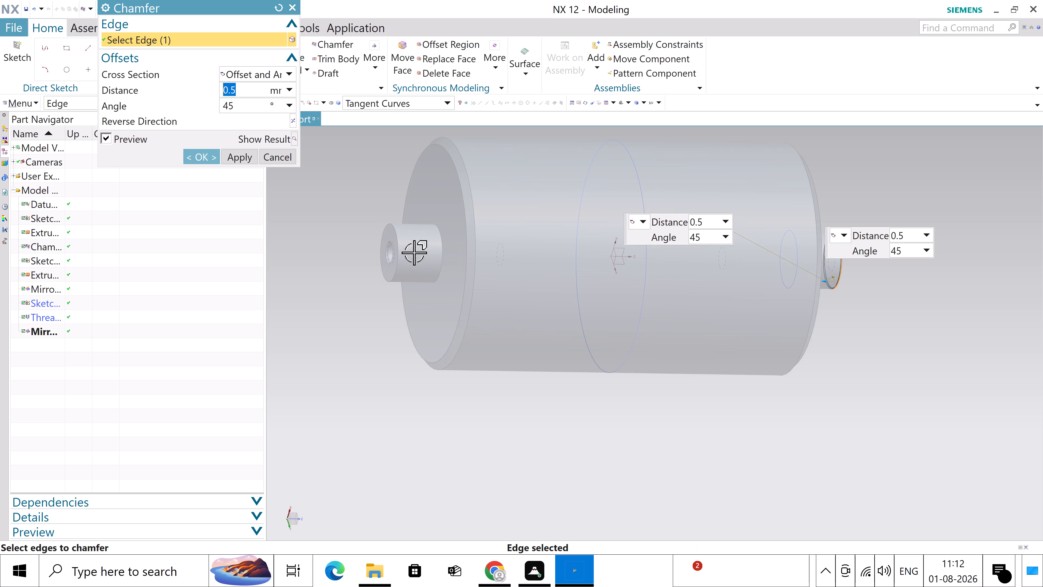
{"action": "scroll", "coordinate": [414, 252], "scroll_direction": "up", "scroll_amount": 3}
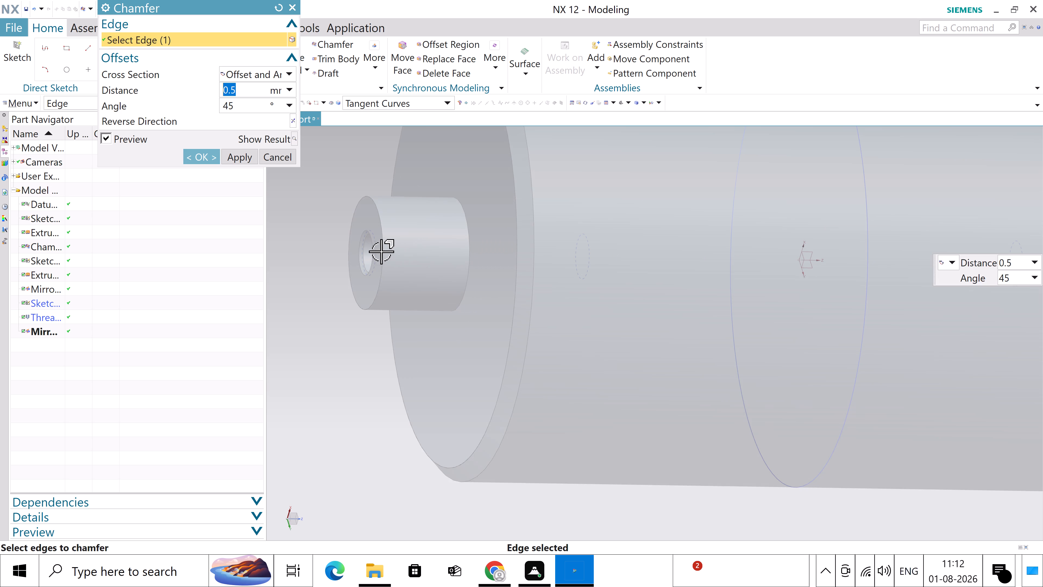
{"action": "left_click", "coordinate": [381, 251]}
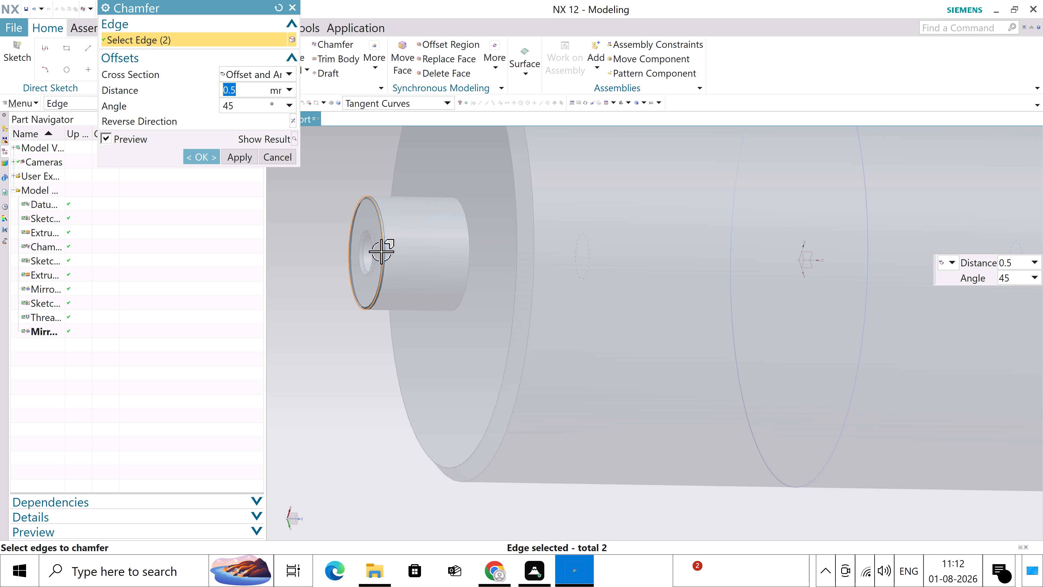
{"action": "left_click", "coordinate": [211, 159]}
{"action": "scroll", "coordinate": [408, 347], "scroll_direction": "down", "scroll_amount": 2}
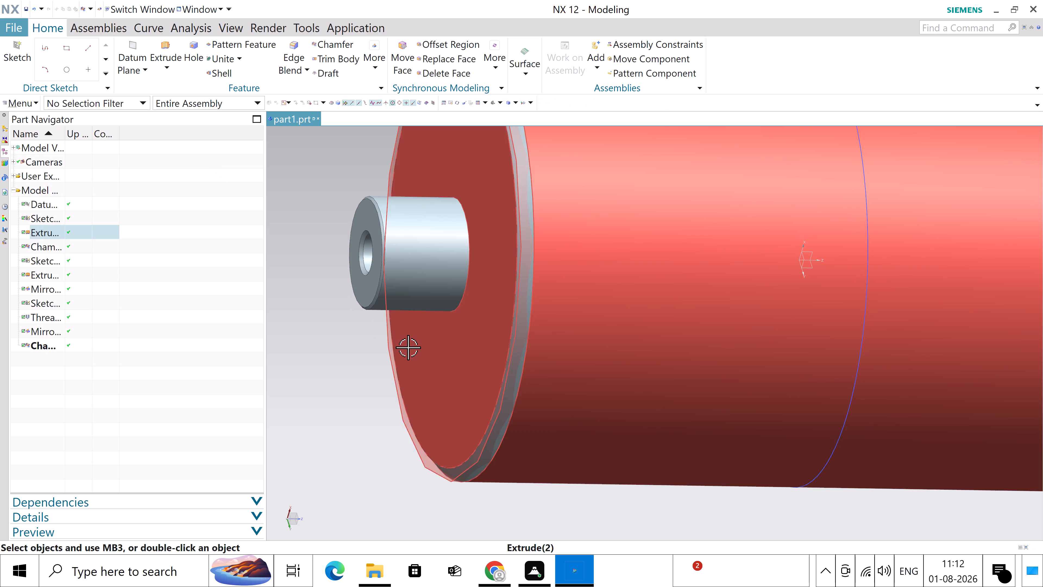
{"action": "scroll", "coordinate": [408, 347], "scroll_direction": "down", "scroll_amount": 2}
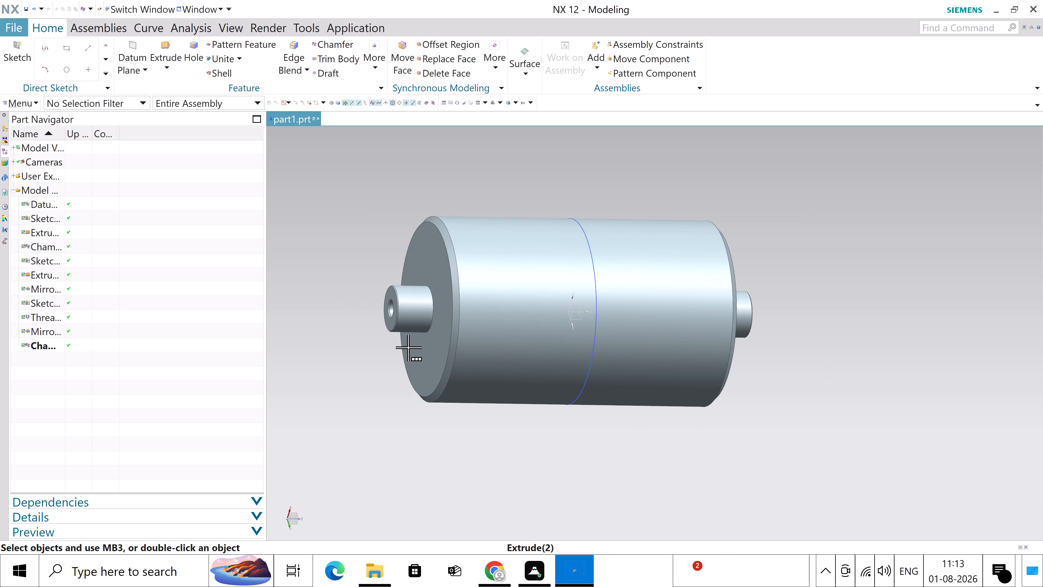
Save the finished roller part1 and clear the selection of its objects.
{"action": "key", "text": "ctrl+a"}
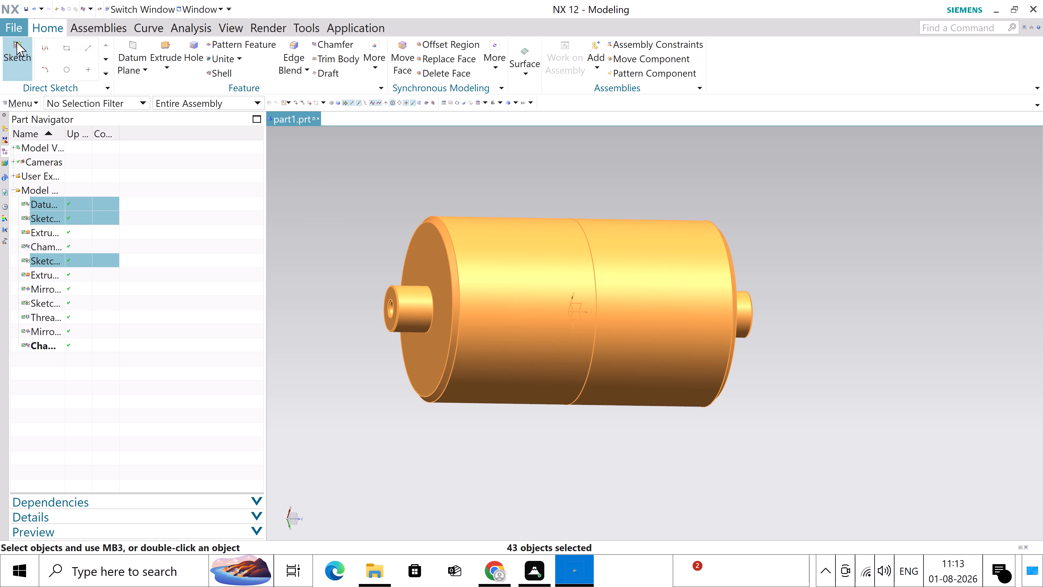
{"action": "left_click", "coordinate": [17, 27]}
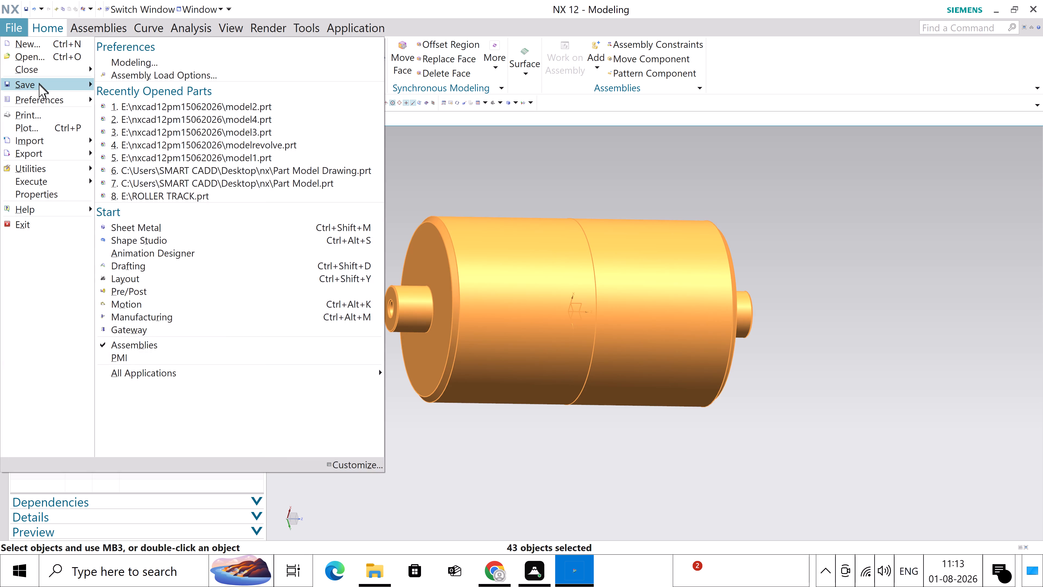
{"action": "left_click", "coordinate": [39, 85]}
{"action": "left_click", "coordinate": [180, 58]}
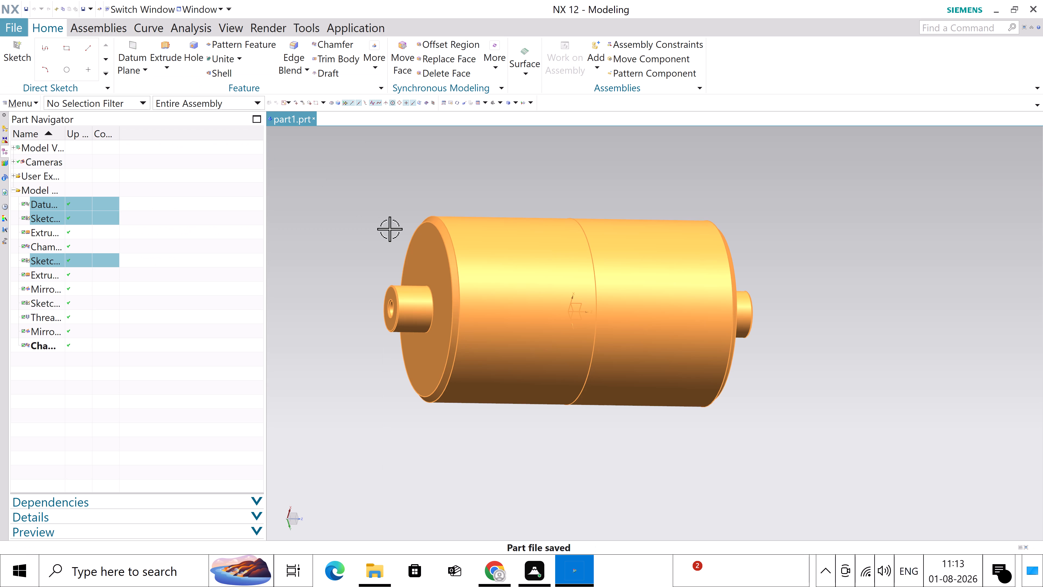
{"action": "left_click", "coordinate": [427, 437]}
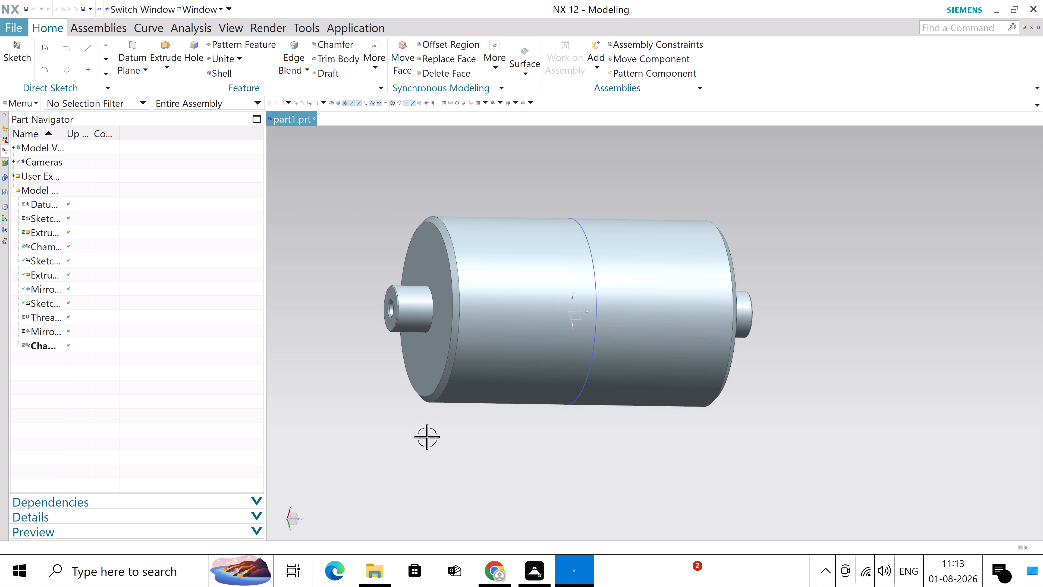
Create a new millimetre part from the Model template, named part2, in the folder "nx cad files 01-08-2026".
{"action": "left_click", "coordinate": [9, 26]}
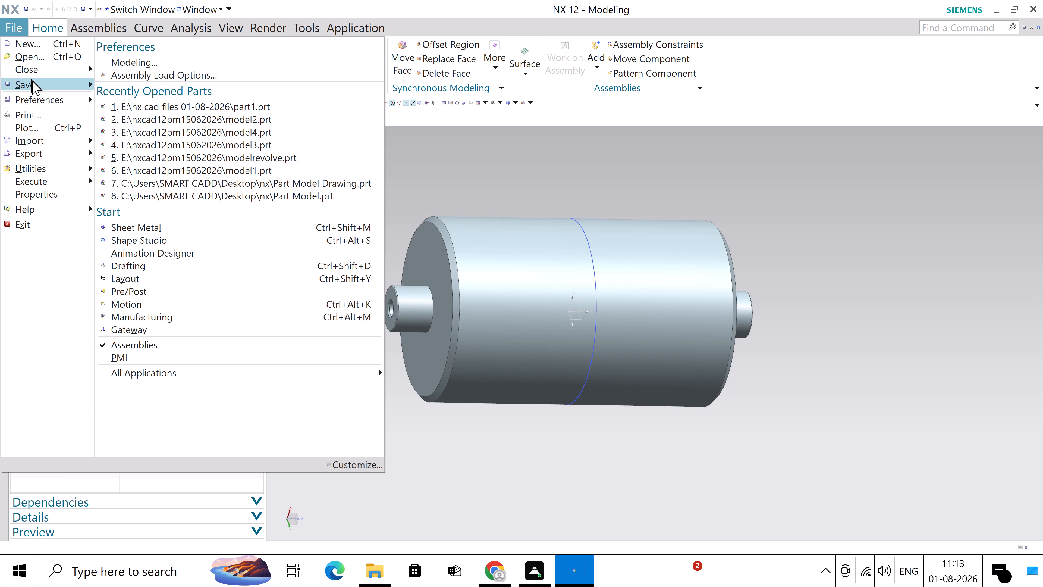
{"action": "left_click", "coordinate": [39, 49]}
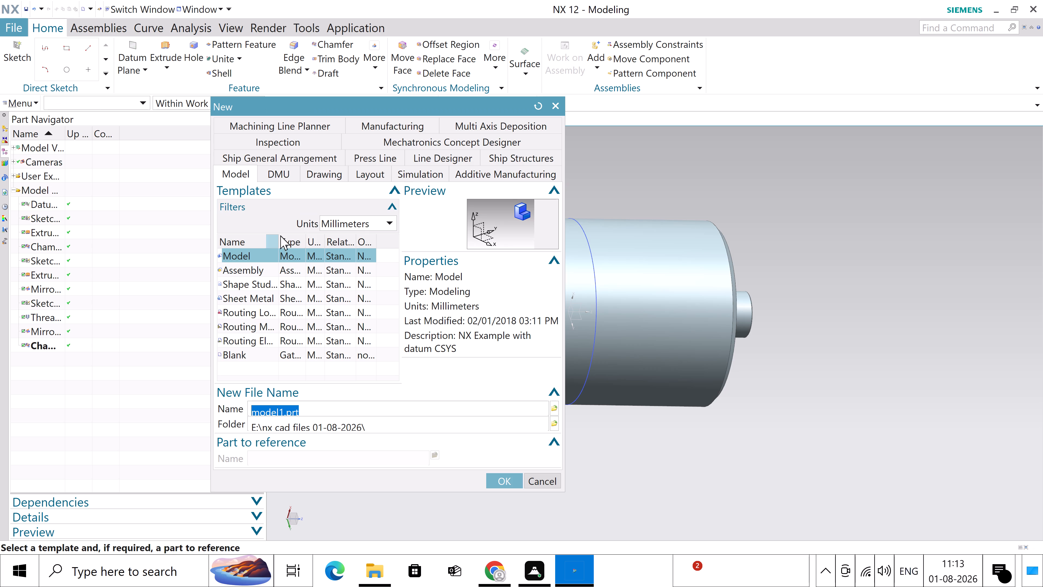
{"action": "left_click", "coordinate": [285, 409]}
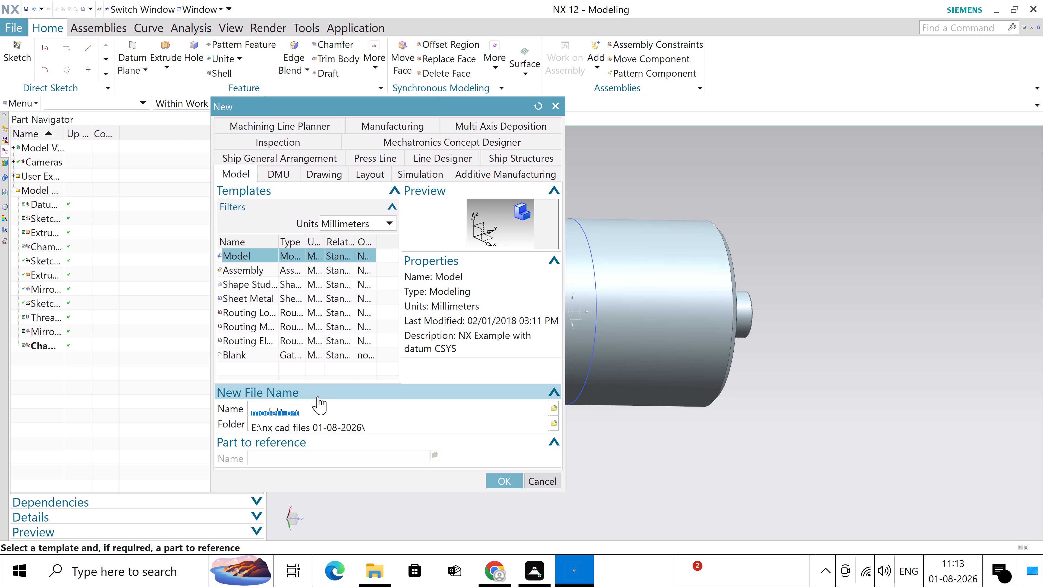
{"action": "key", "text": "Left"}
{"action": "key", "text": "BackSpace"}
{"action": "key", "text": "BackSpace"}
{"action": "key", "text": "BackSpace"}
{"action": "key", "text": "BackSpace"}
{"action": "key", "text": "BackSpace"}
{"action": "key", "text": "BackSpace"}
{"action": "key", "text": "BackSpace"}
{"action": "key", "text": "BackSpace"}
{"action": "key", "text": "BackSpace"}
{"action": "key", "text": "BackSpace"}
{"action": "key", "text": "BackSpace"}
{"action": "key", "text": "BackSpace"}
{"action": "key", "text": "BackSpace"}
{"action": "key", "text": "BackSpace"}
{"action": "key", "text": "BackSpace"}
{"action": "key", "text": "BackSpace"}
{"action": "key", "text": "BackSpace"}
{"action": "key", "text": "BackSpace"}
{"action": "key", "text": "BackSpace"}
{"action": "key", "text": "BackSpace"}
{"action": "type", "text": "part2"}
{"action": "key", "text": "Tab"}
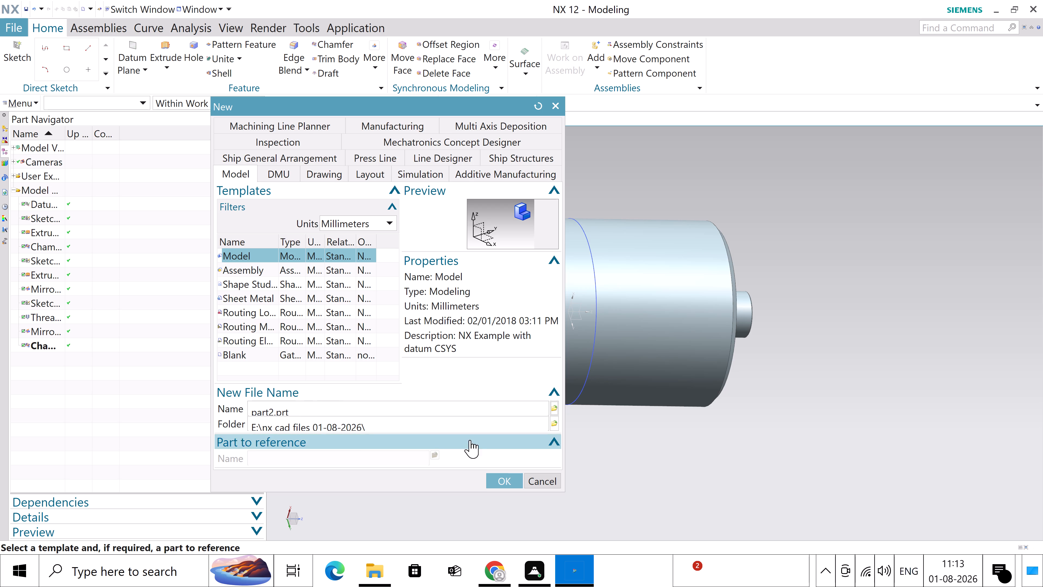
{"action": "left_click", "coordinate": [507, 481]}
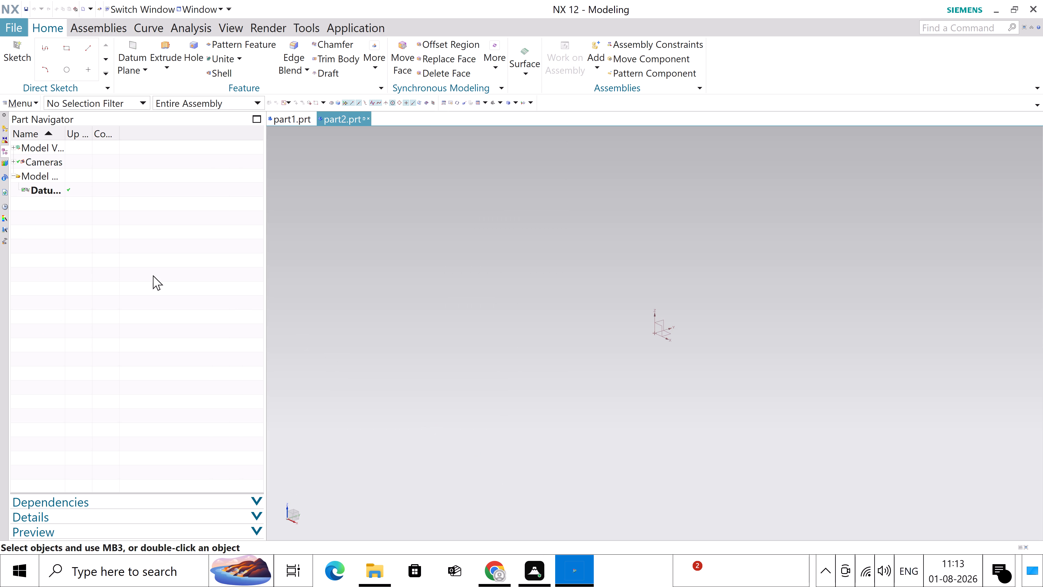
Start a sketch in the task environment on the XY plane of the datum coordinate system, without the Profile command active.
{"action": "left_click", "coordinate": [30, 99]}
{"action": "left_click", "coordinate": [42, 154]}
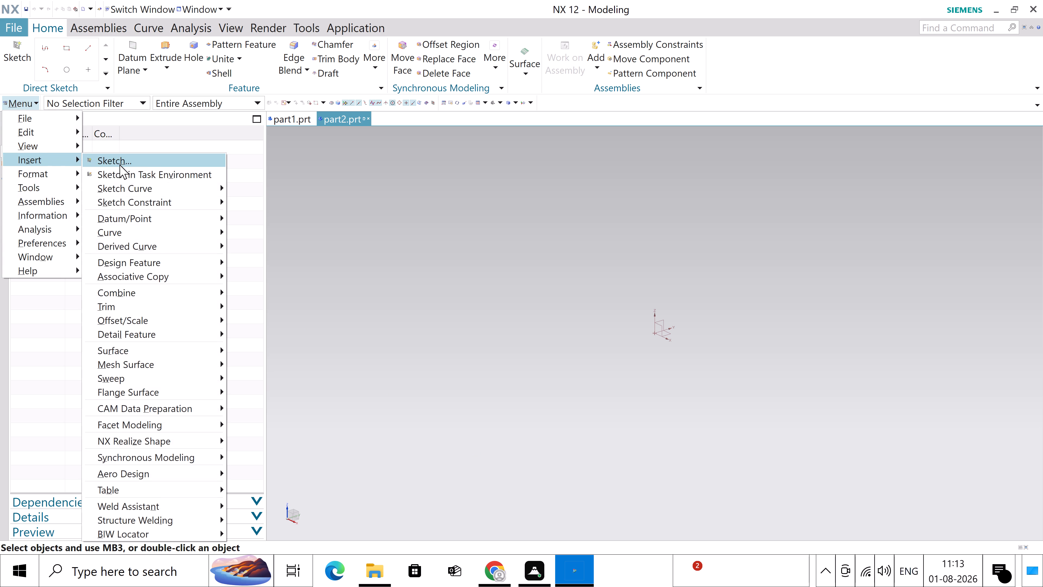
{"action": "left_click", "coordinate": [162, 172]}
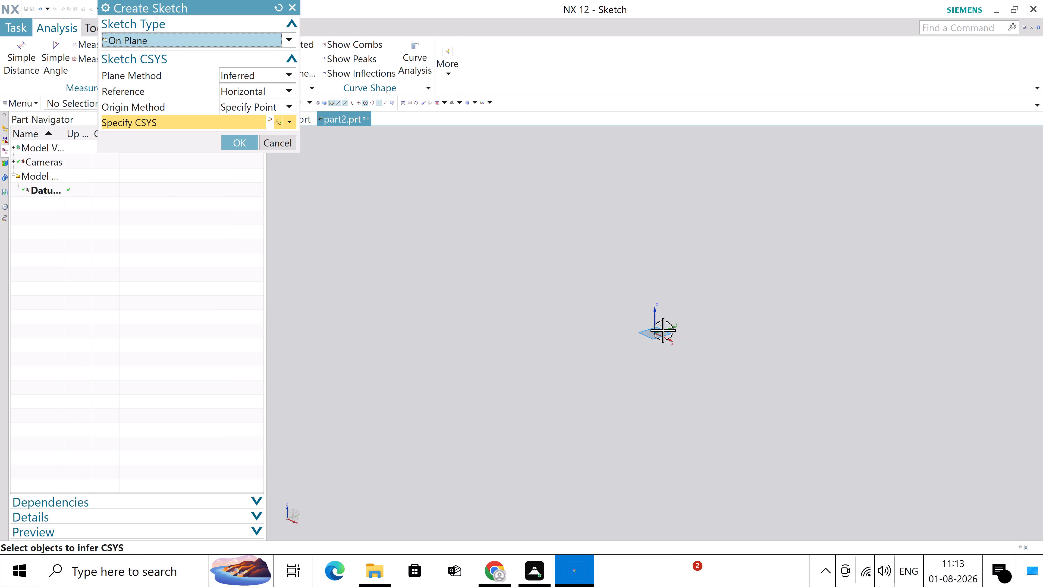
{"action": "left_click", "coordinate": [665, 338]}
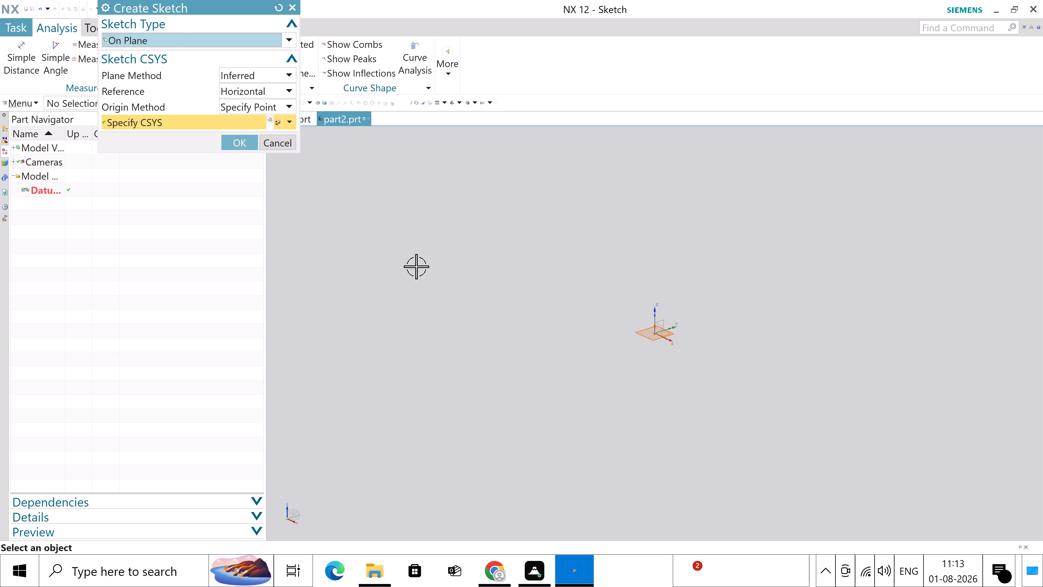
{"action": "left_click", "coordinate": [240, 145]}
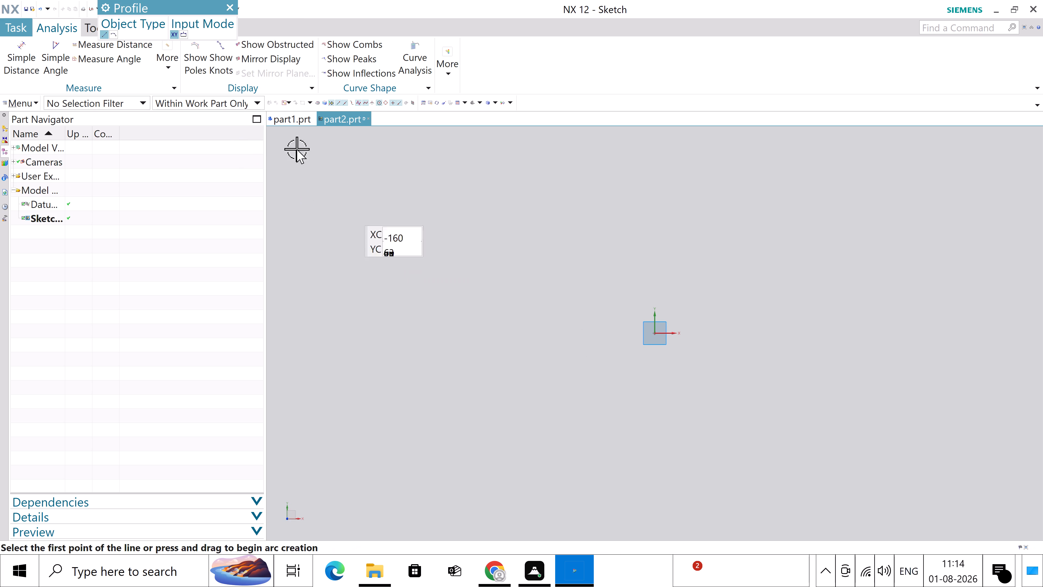
{"action": "left_click", "coordinate": [231, 6]}
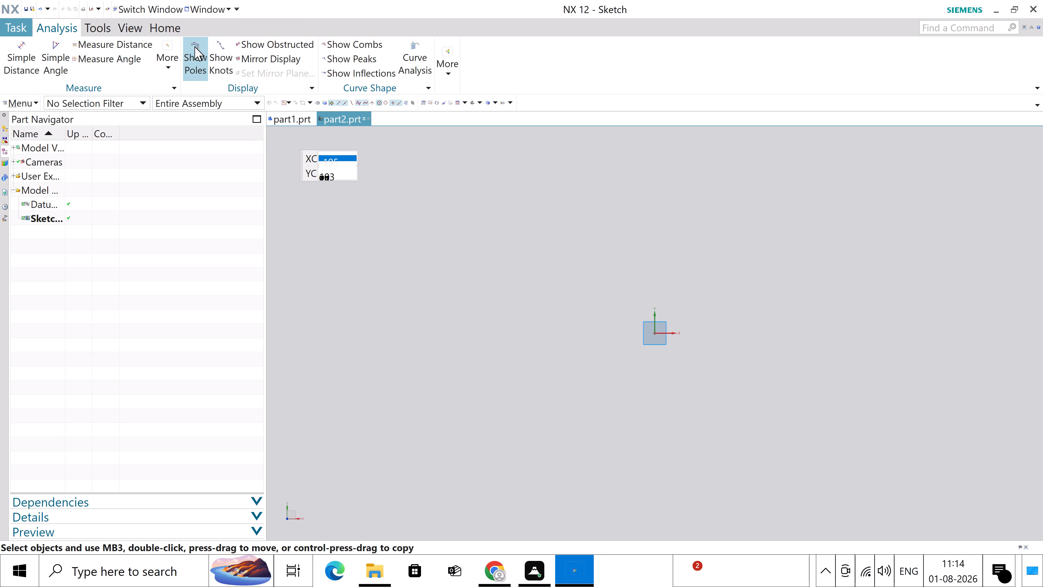
Sketch a rectangle 580 mm wide and 80 mm high, extending across the Y axis just above the origin.
{"action": "left_click", "coordinate": [177, 26]}
{"action": "left_click", "coordinate": [243, 63]}
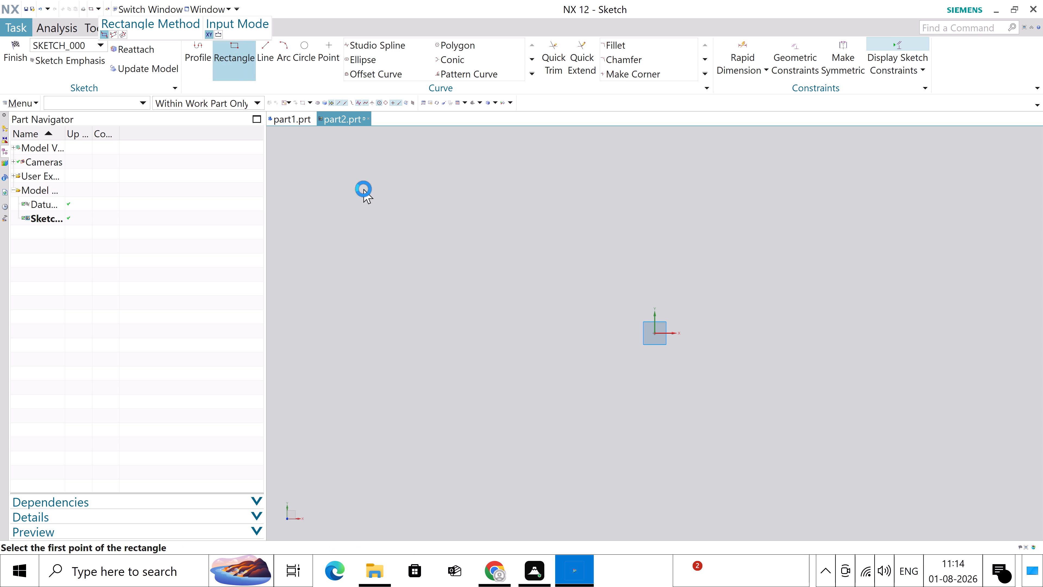
{"action": "left_click", "coordinate": [807, 328]}
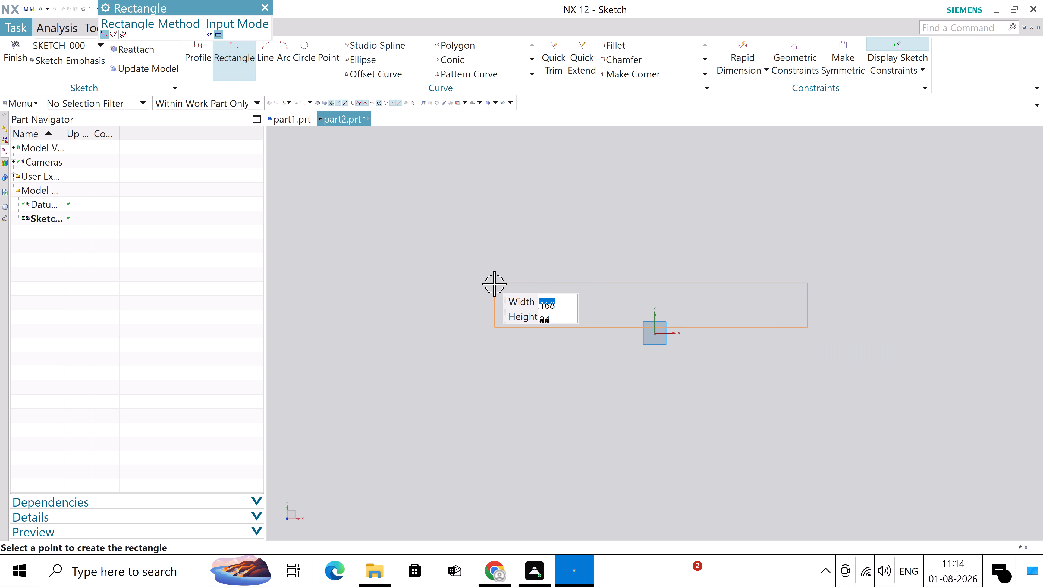
{"action": "type", "text": "580"}
{"action": "key", "text": "Tab"}
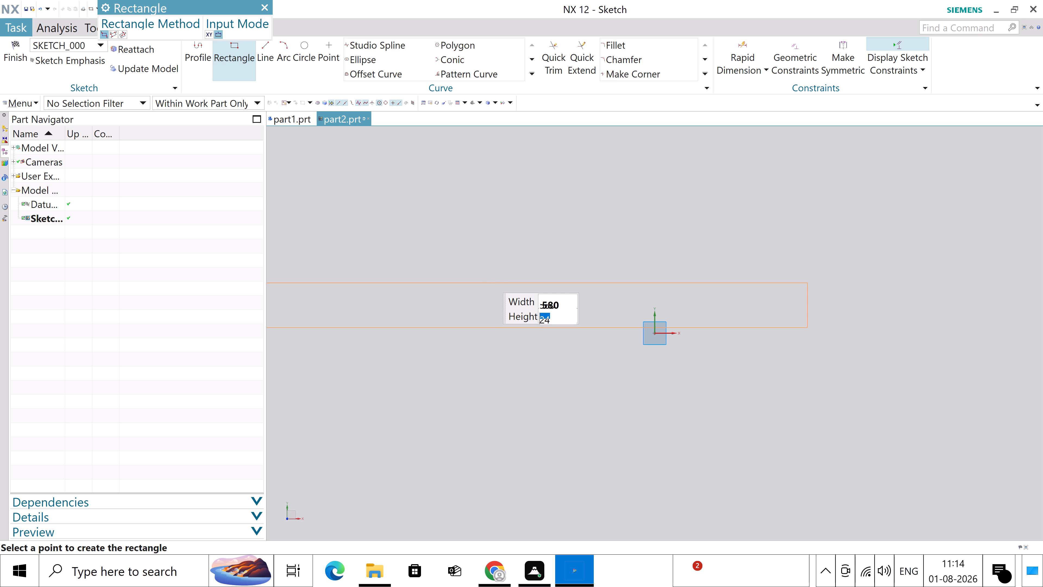
{"action": "type", "text": "80"}
{"action": "key", "text": "Tab"}
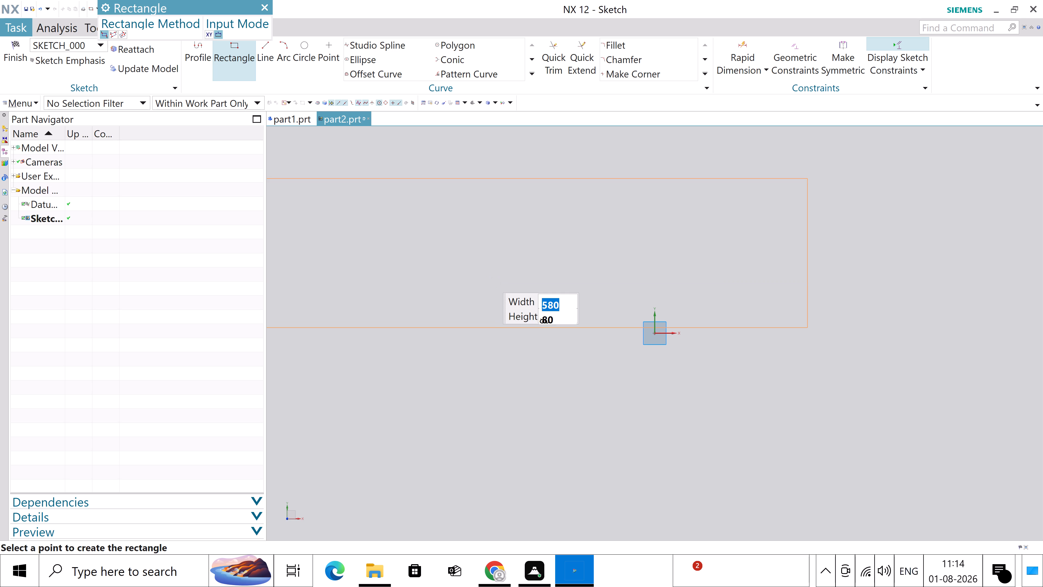
{"action": "left_click", "coordinate": [439, 243]}
{"action": "scroll", "coordinate": [512, 290], "scroll_direction": "down", "scroll_amount": 4}
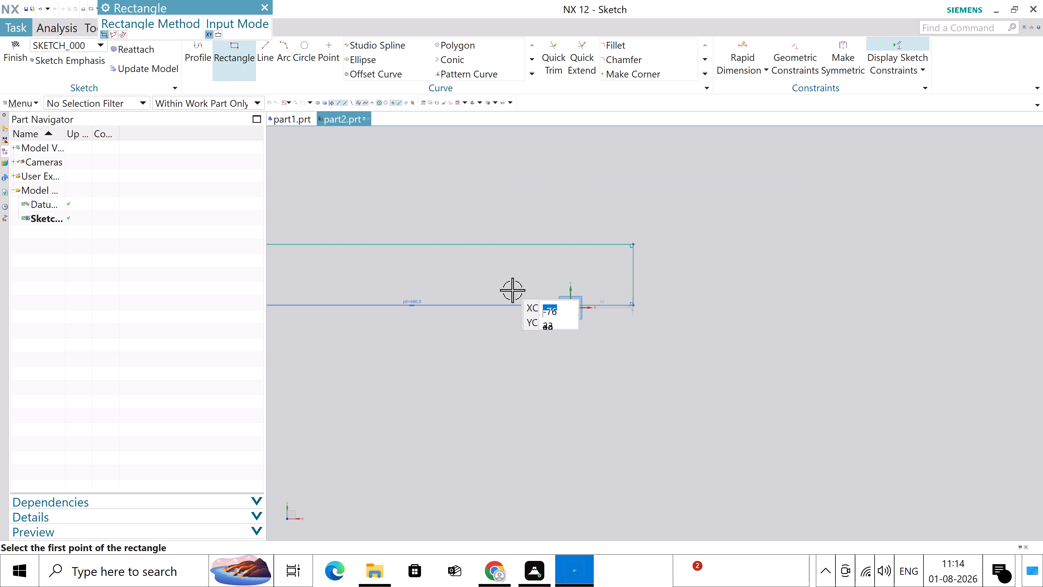
{"action": "scroll", "coordinate": [512, 290], "scroll_direction": "down", "scroll_amount": 2}
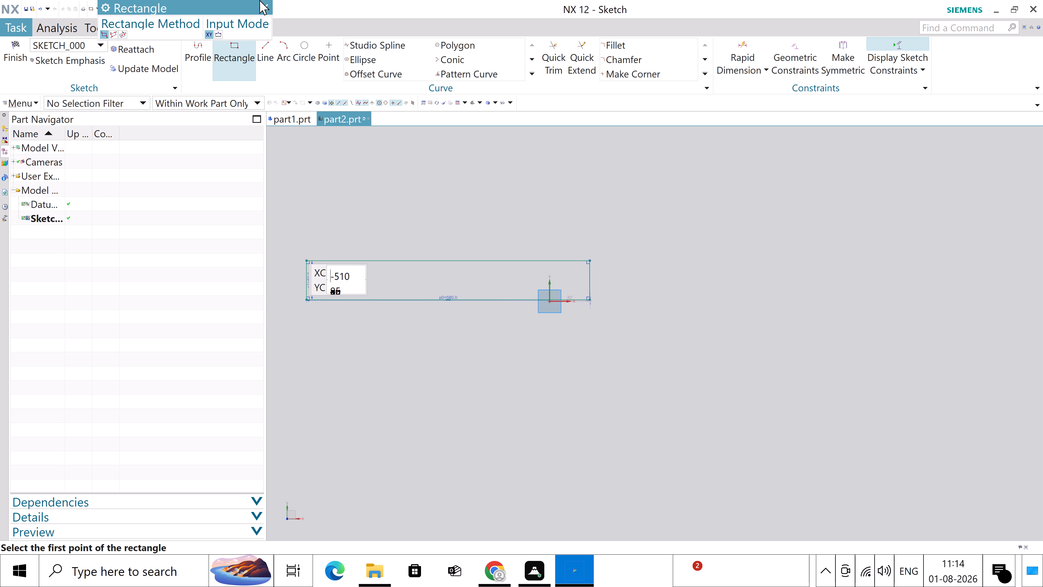
End the Rectangle command and set the distance from the Y axis to the rectangle's right edge to 290 mm.
{"action": "left_click", "coordinate": [262, 3]}
{"action": "scroll", "coordinate": [332, 258], "scroll_direction": "up", "scroll_amount": 3}
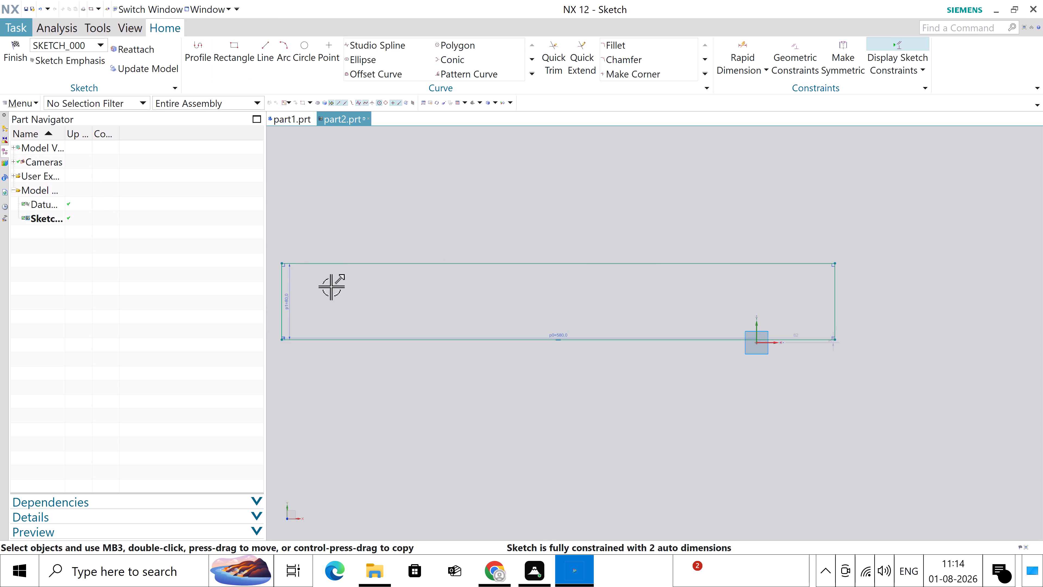
{"action": "scroll", "coordinate": [583, 345], "scroll_direction": "up", "scroll_amount": 2}
{"action": "scroll", "coordinate": [583, 345], "scroll_direction": "down", "scroll_amount": 2}
{"action": "scroll", "coordinate": [819, 353], "scroll_direction": "up", "scroll_amount": 3}
{"action": "scroll", "coordinate": [739, 327], "scroll_direction": "up", "scroll_amount": 3}
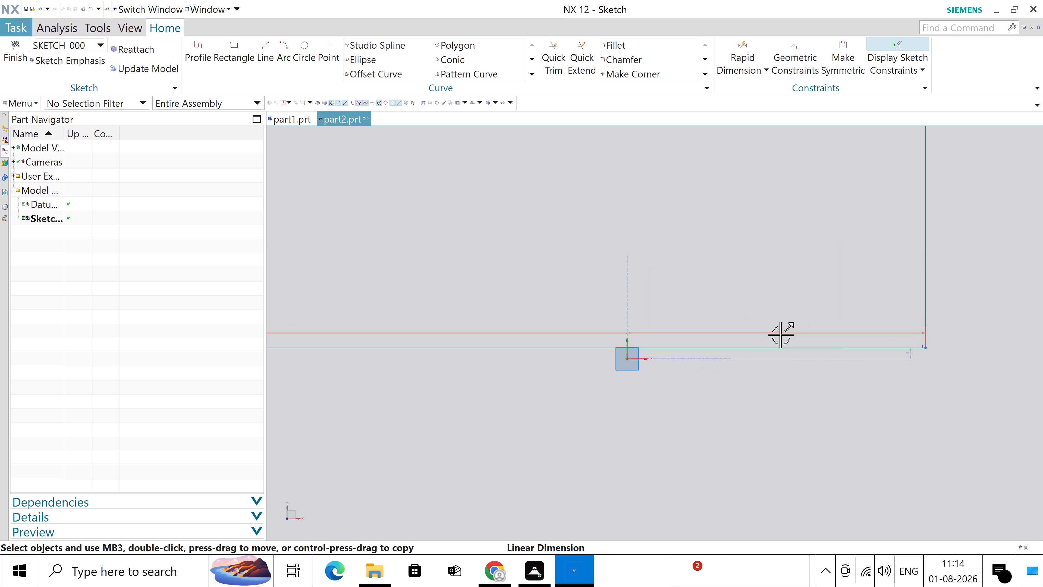
{"action": "left_click_drag", "start_coordinate": [780, 335], "coordinate": [774, 401]}
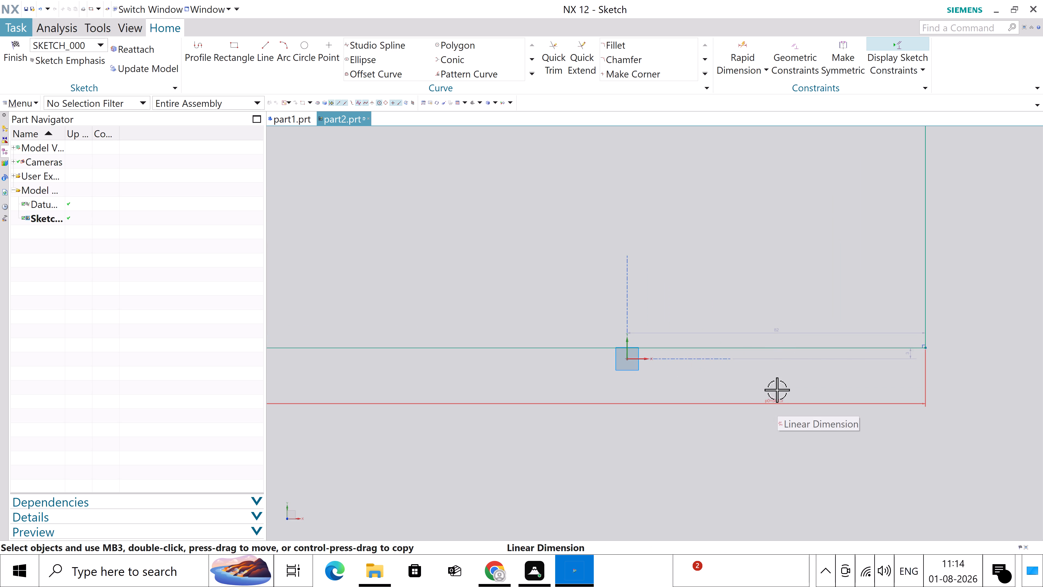
{"action": "double_click", "coordinate": [786, 334]}
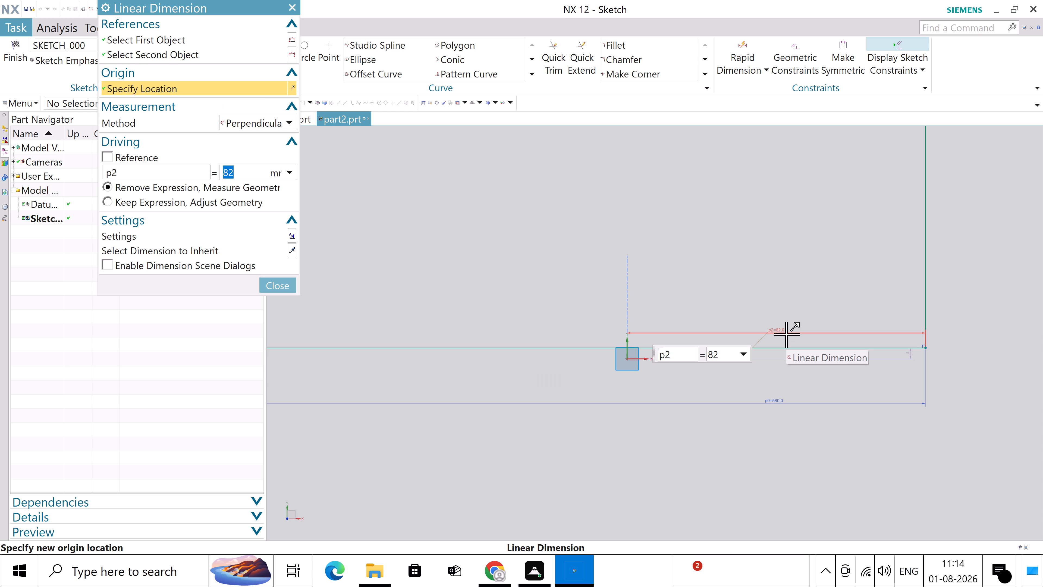
{"action": "type", "text": "290"}
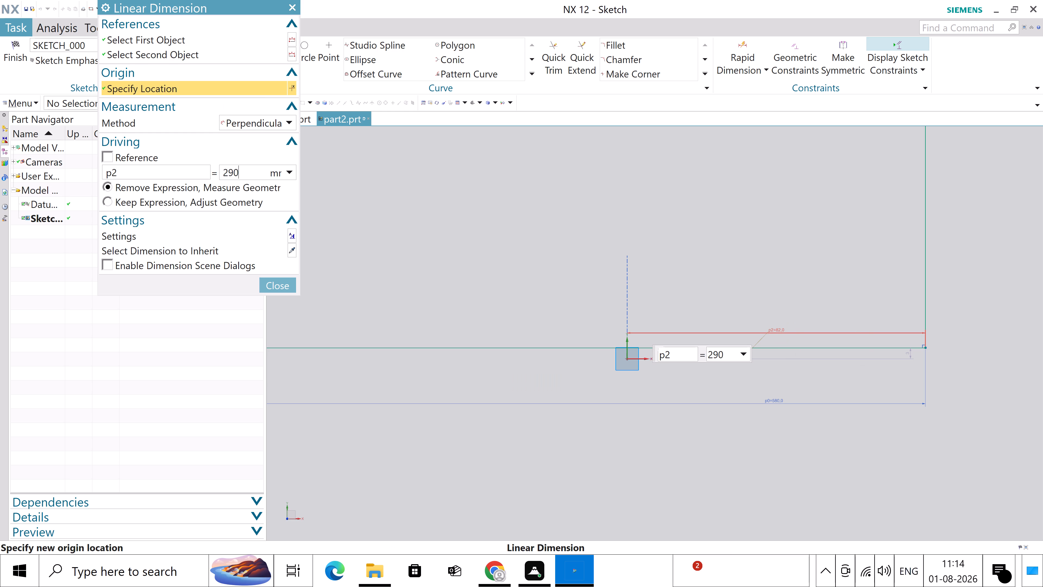
{"action": "key", "text": "Return"}
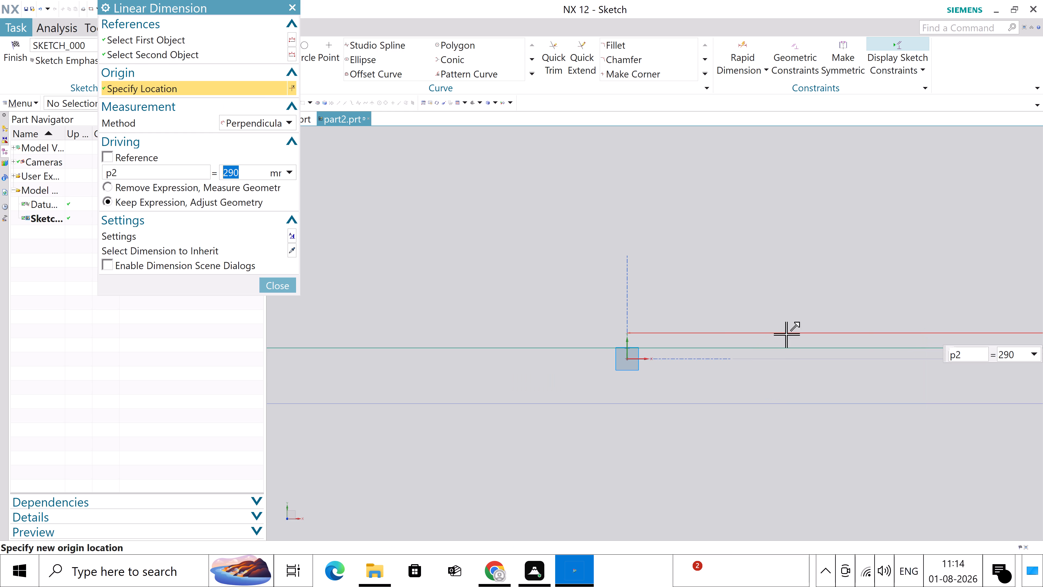
{"action": "left_click", "coordinate": [289, 286]}
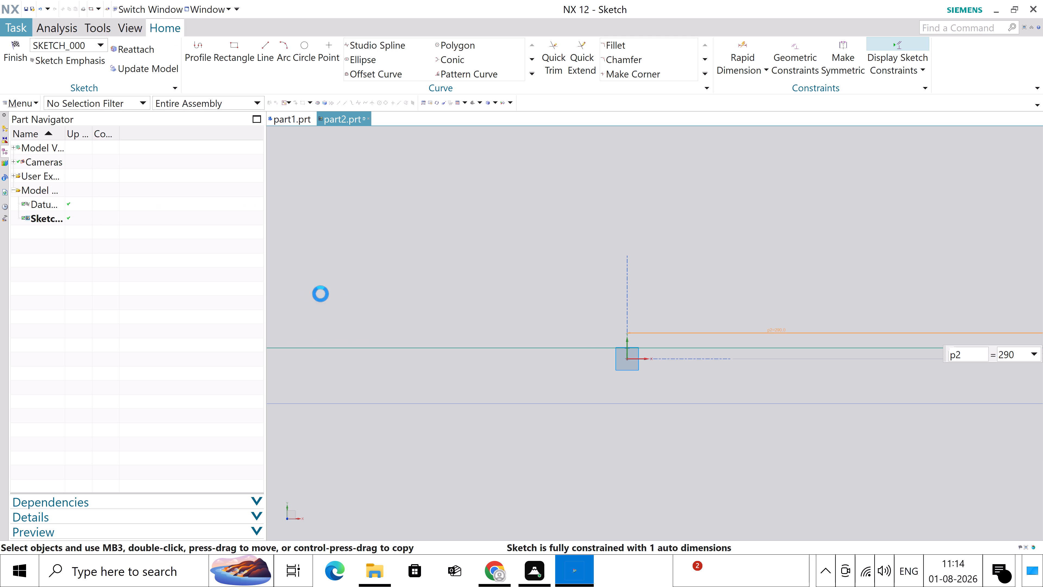
Reposition the rectangle's 580 mm width dimension farther below the bottom edge, with its text near the middle.
{"action": "scroll", "coordinate": [594, 355], "scroll_direction": "down", "scroll_amount": 7}
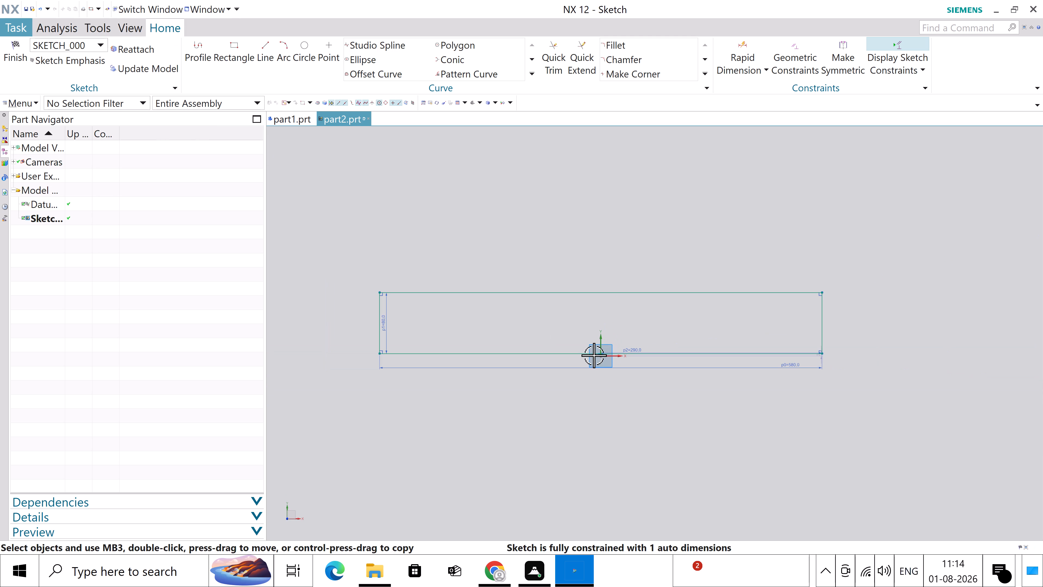
{"action": "left_click_drag", "start_coordinate": [801, 368], "coordinate": [669, 387]}
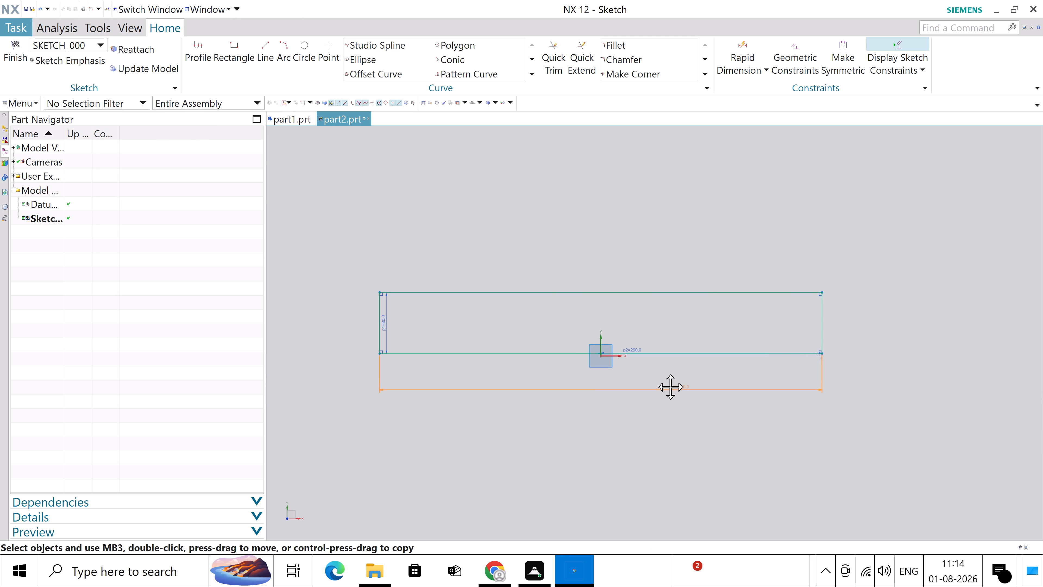
{"action": "left_click_drag", "start_coordinate": [669, 387], "coordinate": [627, 388]}
Set the vertical offset between the X axis and the rectangle's bottom edge to 0 mm.
{"action": "scroll", "coordinate": [637, 400], "scroll_direction": "up", "scroll_amount": 2}
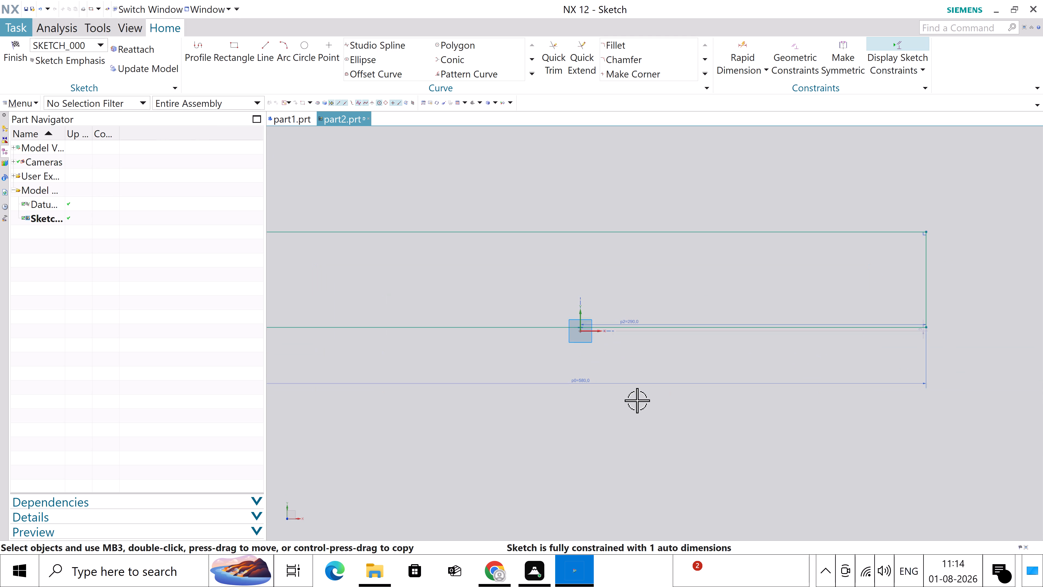
{"action": "scroll", "coordinate": [960, 296], "scroll_direction": "up", "scroll_amount": 2}
{"action": "scroll", "coordinate": [944, 332], "scroll_direction": "up", "scroll_amount": 3}
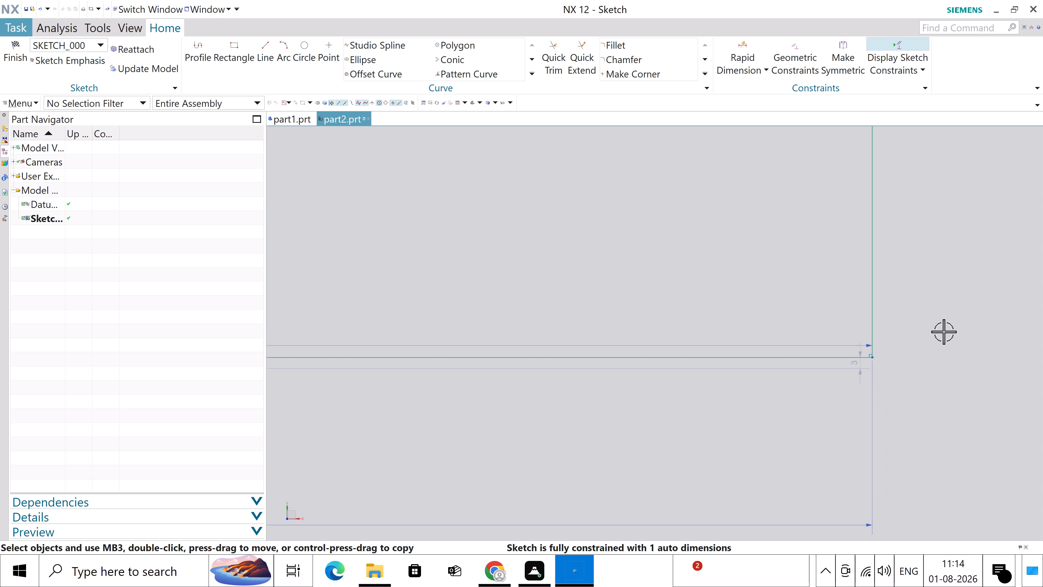
{"action": "scroll", "coordinate": [882, 391], "scroll_direction": "up", "scroll_amount": 4}
{"action": "scroll", "coordinate": [879, 338], "scroll_direction": "up", "scroll_amount": 2}
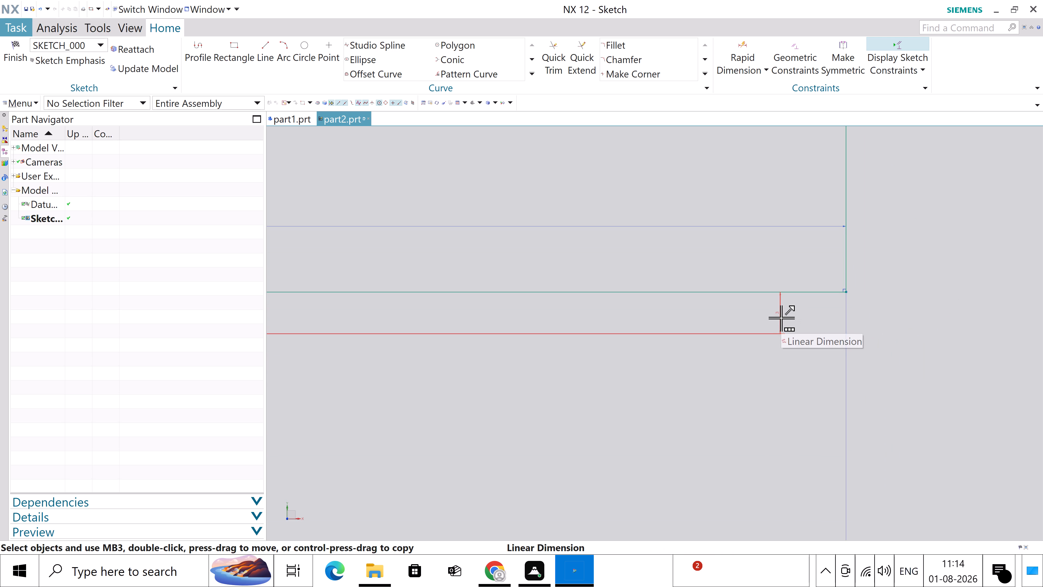
{"action": "double_click", "coordinate": [781, 318]}
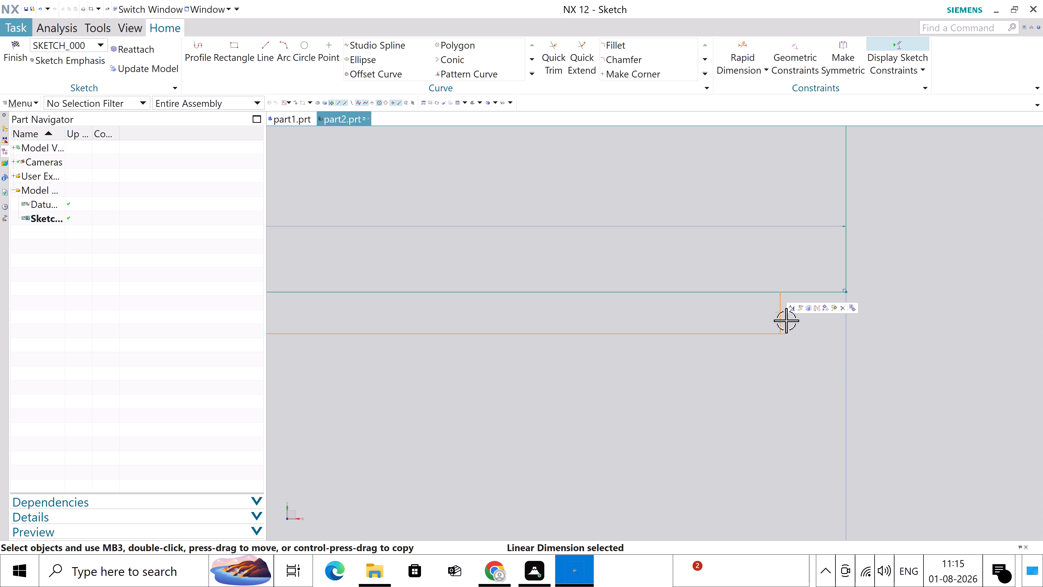
{"action": "double_click", "coordinate": [779, 319]}
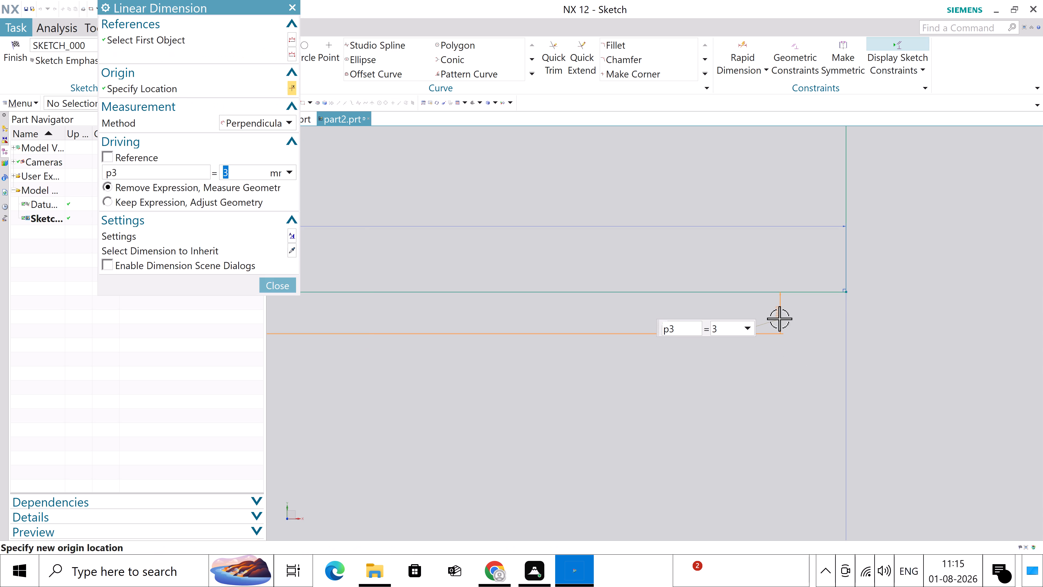
{"action": "key", "text": "0"}
{"action": "key", "text": "Return"}
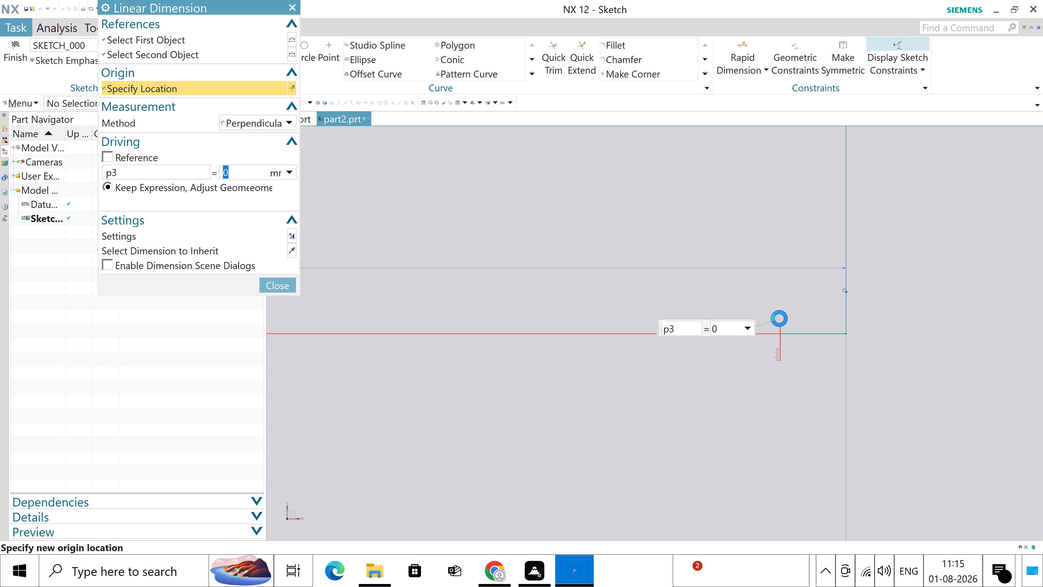
{"action": "left_click", "coordinate": [284, 291]}
Sketch a circle of 25 mm diameter inside the rectangle, near its lower-left corner, and end the Circle command.
{"action": "scroll", "coordinate": [536, 292], "scroll_direction": "down", "scroll_amount": 6}
{"action": "scroll", "coordinate": [710, 310], "scroll_direction": "down", "scroll_amount": 2}
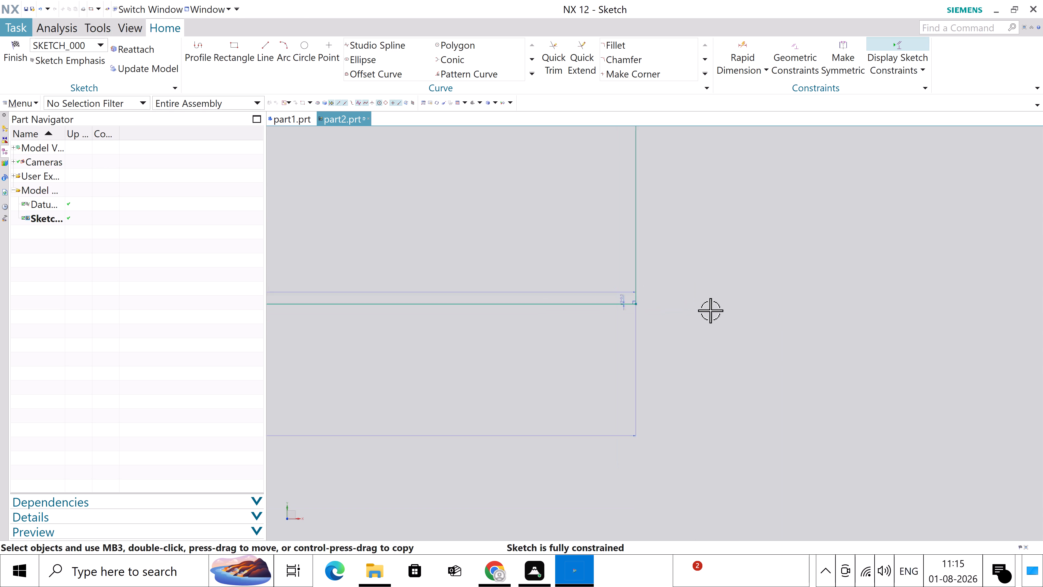
{"action": "scroll", "coordinate": [710, 310], "scroll_direction": "down", "scroll_amount": 6}
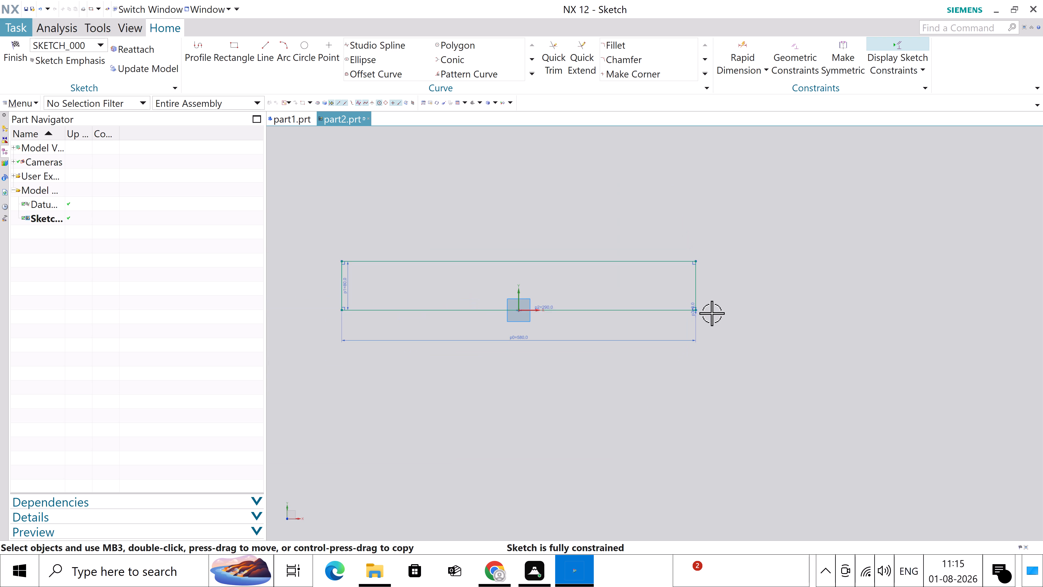
{"action": "scroll", "coordinate": [361, 275], "scroll_direction": "up", "scroll_amount": 1}
{"action": "scroll", "coordinate": [472, 286], "scroll_direction": "up", "scroll_amount": 1}
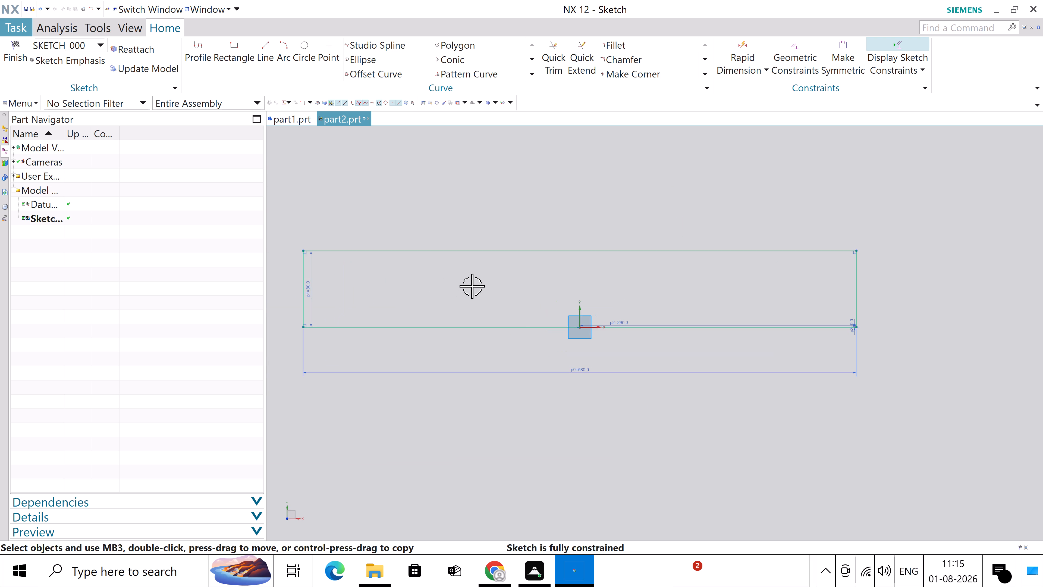
{"action": "left_click", "coordinate": [304, 47]}
{"action": "scroll", "coordinate": [341, 319], "scroll_direction": "up", "scroll_amount": 2}
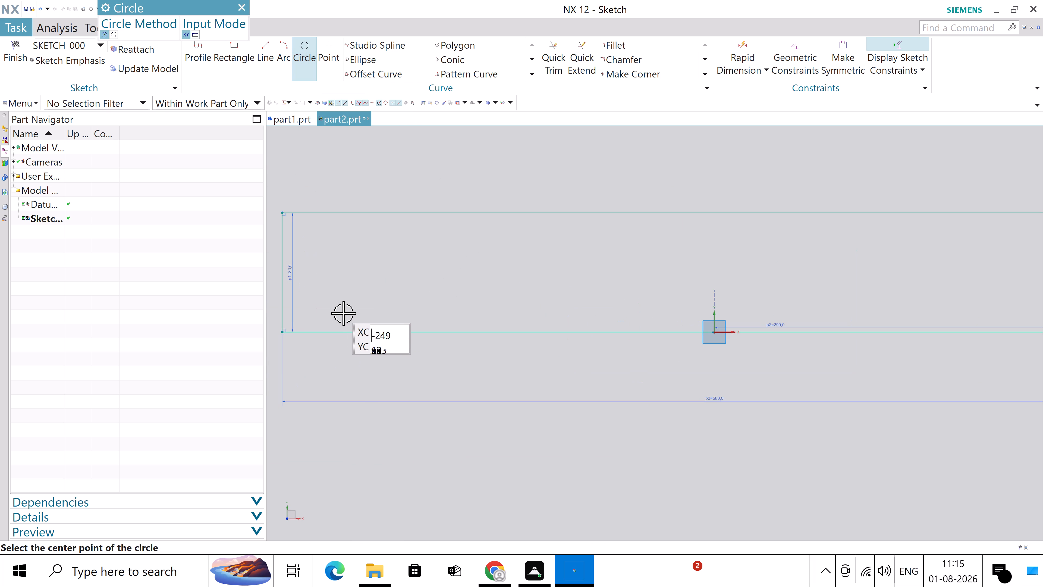
{"action": "left_click", "coordinate": [343, 313]}
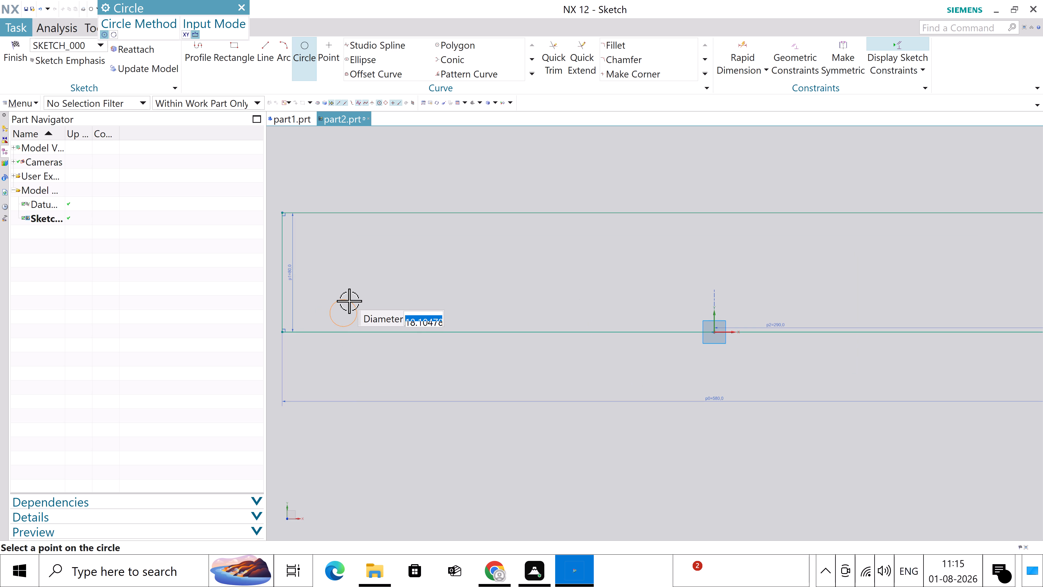
{"action": "type", "text": "25.2"}
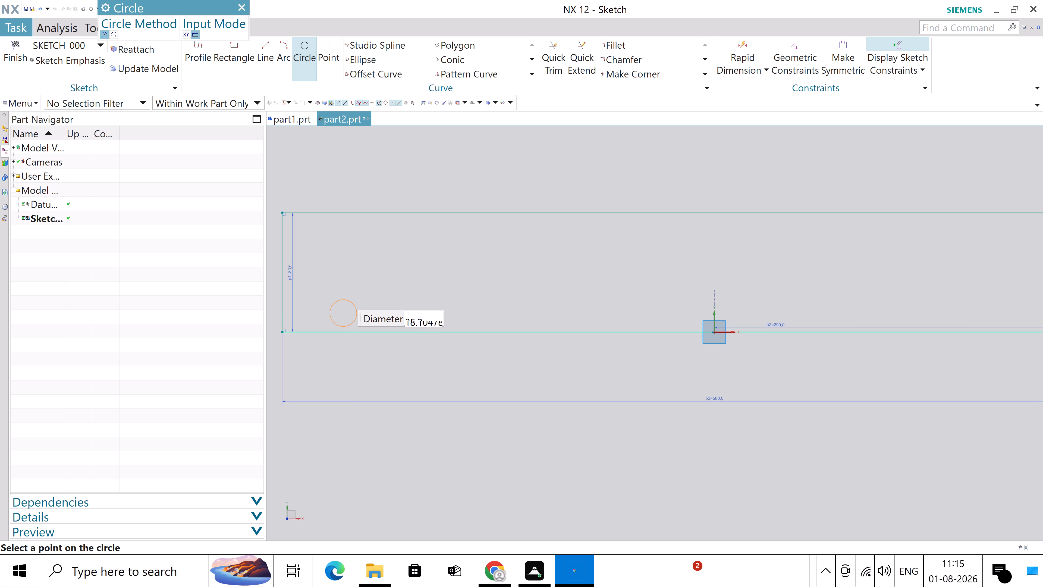
{"action": "key", "text": "BackSpace"}
{"action": "key", "text": "BackSpace"}
{"action": "key", "text": "Return"}
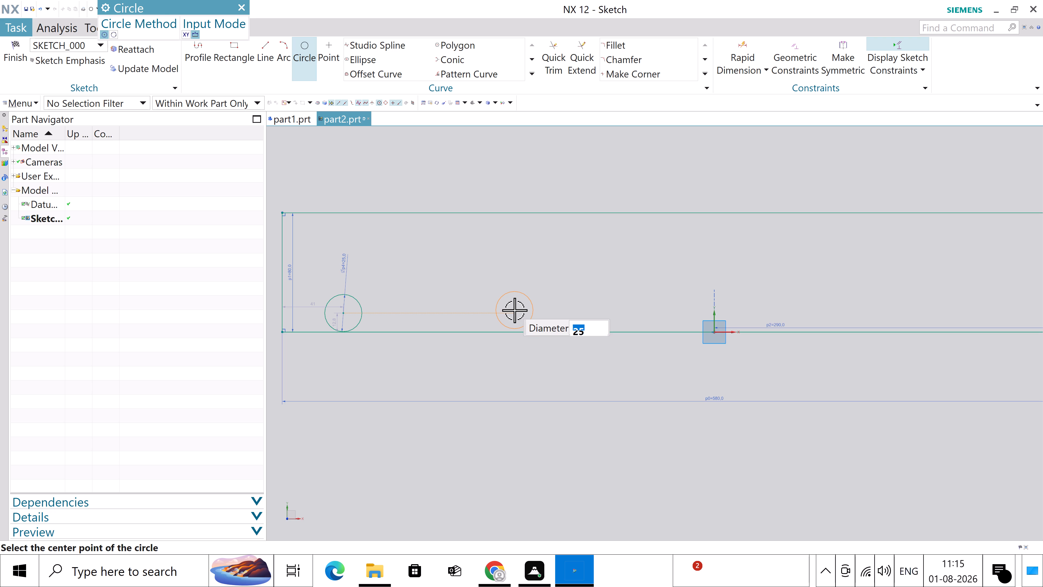
{"action": "key", "text": "Escape"}
{"action": "key", "text": "Escape"}
Set the vertical distance from the circle's centre to the rectangle's bottom edge to 20 mm.
{"action": "scroll", "coordinate": [340, 340], "scroll_direction": "up", "scroll_amount": 4}
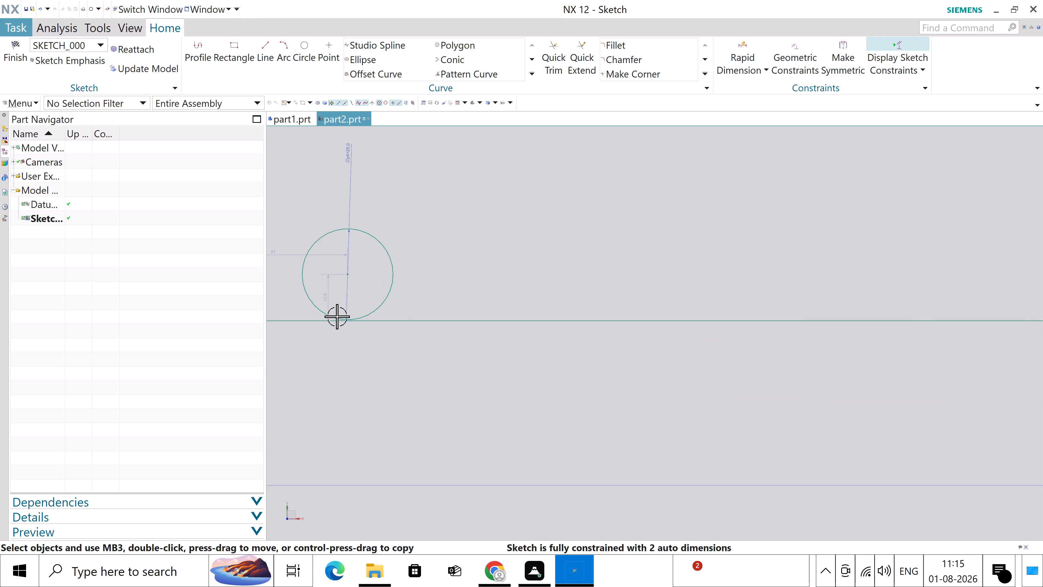
{"action": "double_click", "coordinate": [331, 300]}
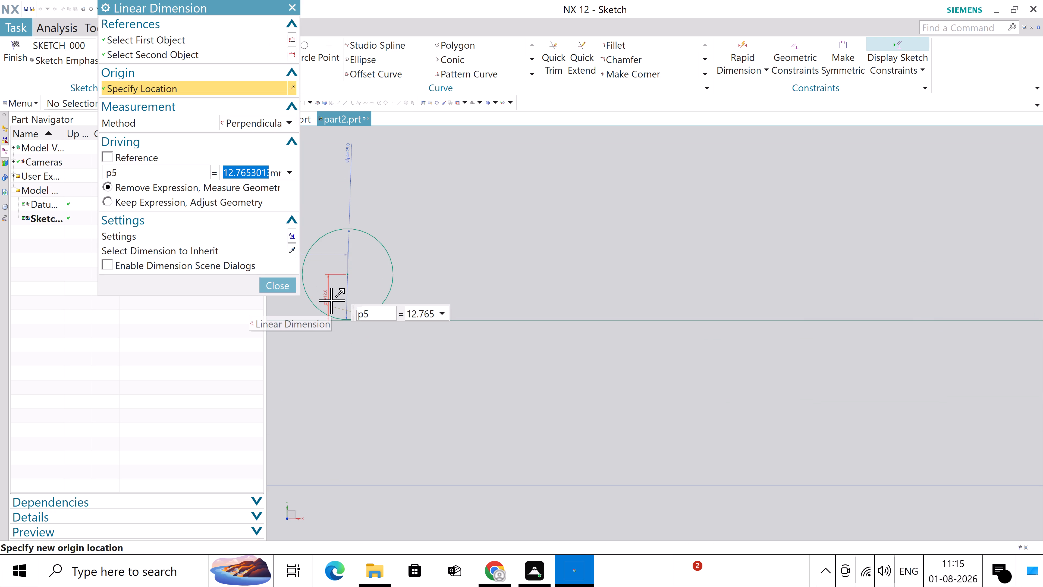
{"action": "type", "text": "20"}
{"action": "key", "text": "Return"}
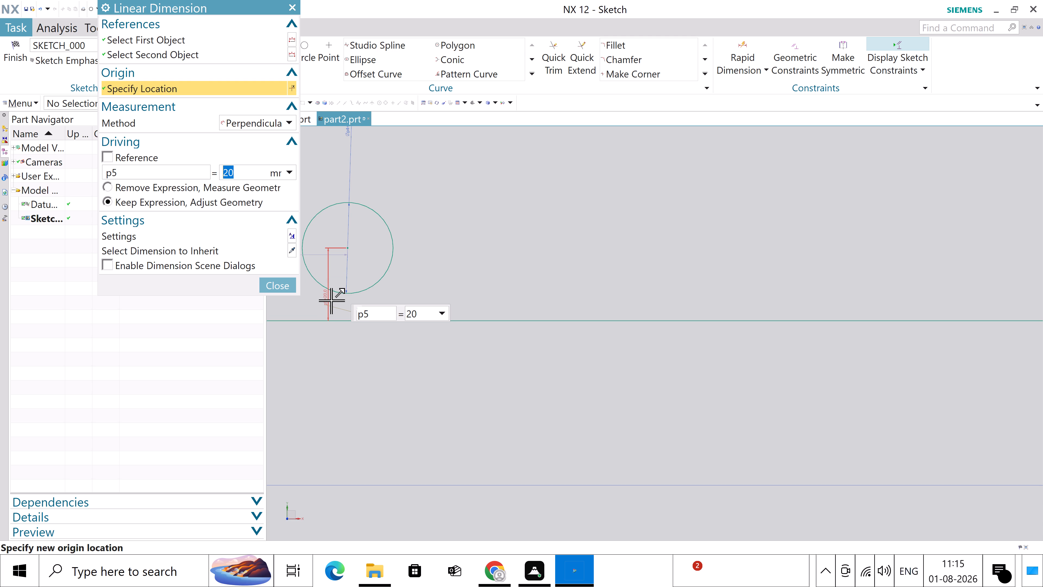
{"action": "left_click", "coordinate": [289, 285]}
Set the horizontal distance from the rectangle's left edge to the circle's centre to 50 mm.
{"action": "scroll", "coordinate": [472, 249], "scroll_direction": "down", "scroll_amount": 2}
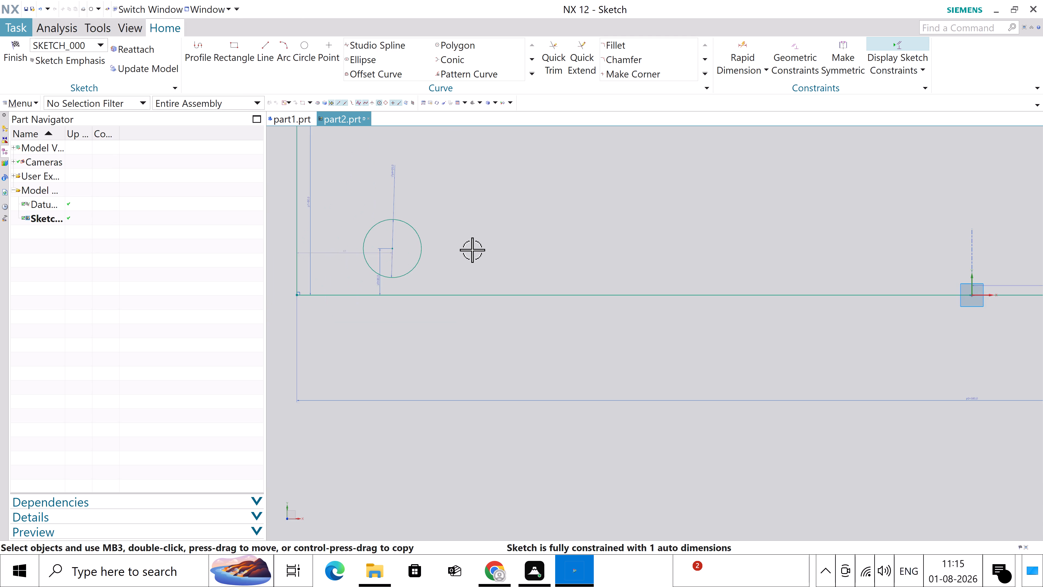
{"action": "scroll", "coordinate": [369, 259], "scroll_direction": "up", "scroll_amount": 2}
{"action": "double_click", "coordinate": [332, 252]}
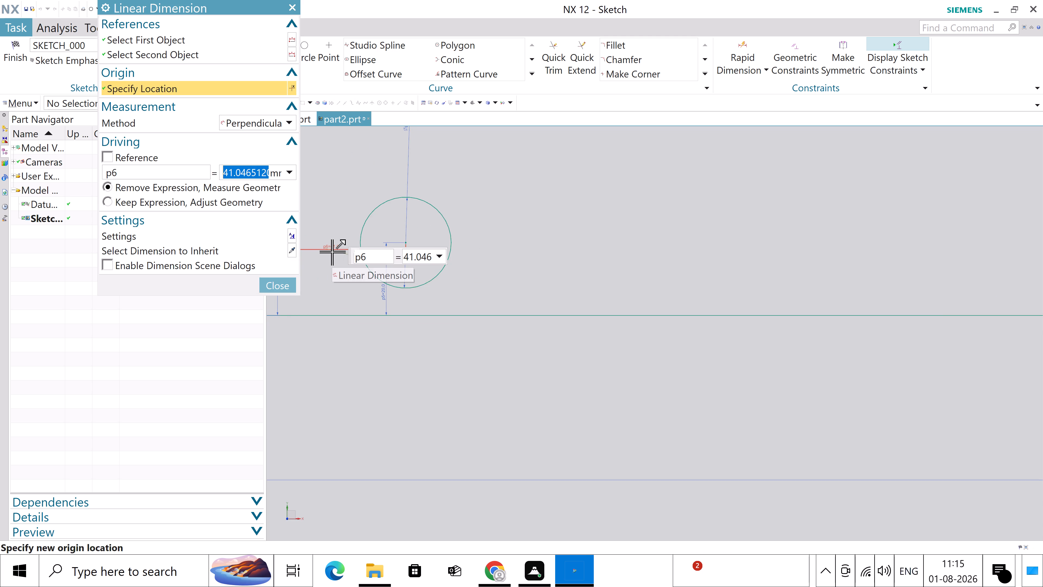
{"action": "type", "text": "50"}
{"action": "key", "text": "Return"}
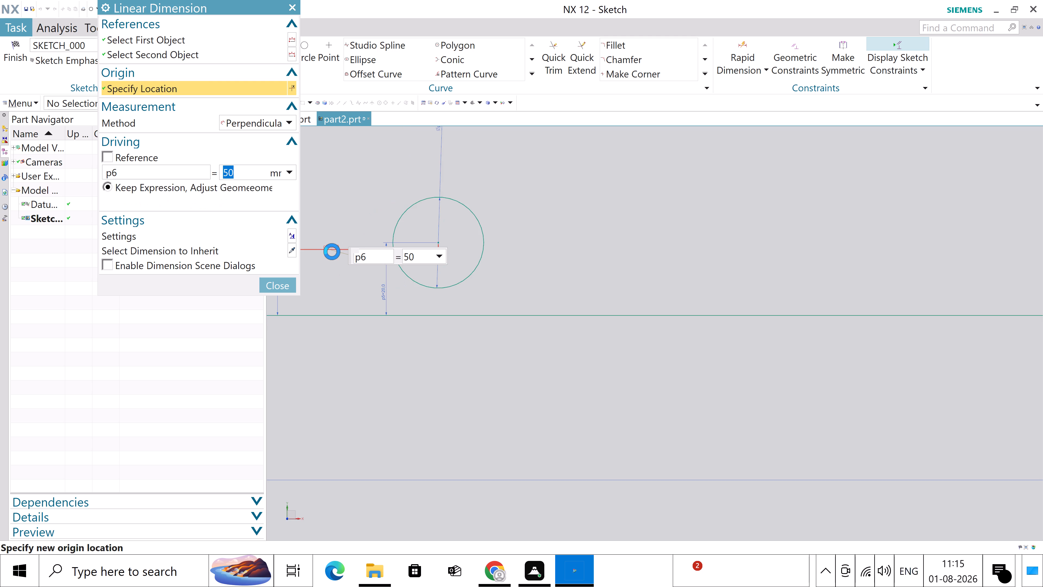
{"action": "left_click", "coordinate": [288, 289]}
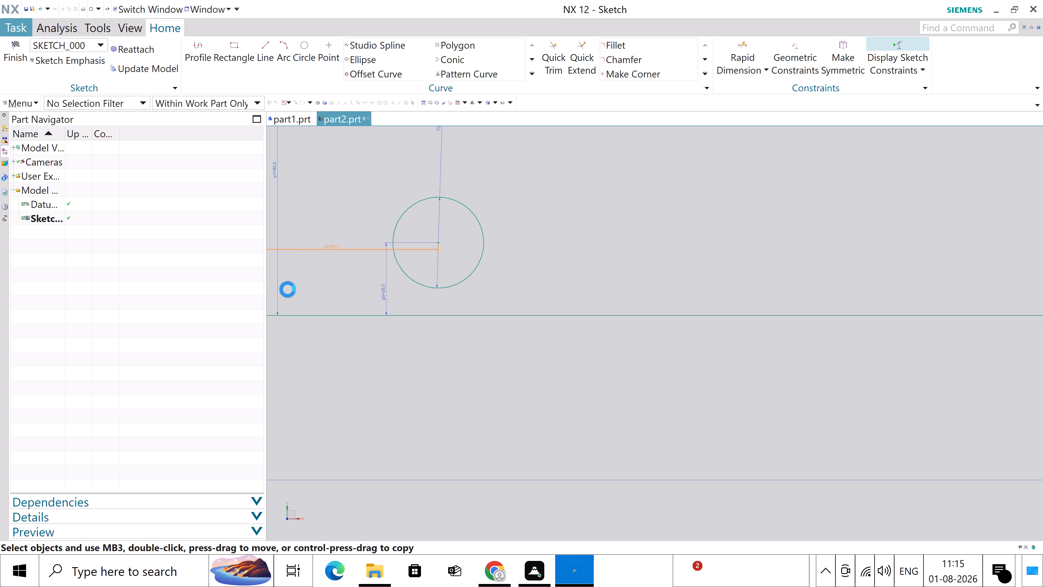
Rearrange the dimensions: 20 mm height right of the circle, 80 mm height outside the left edge, 50 mm offset below the rectangle.
{"action": "scroll", "coordinate": [441, 361], "scroll_direction": "down", "scroll_amount": 3}
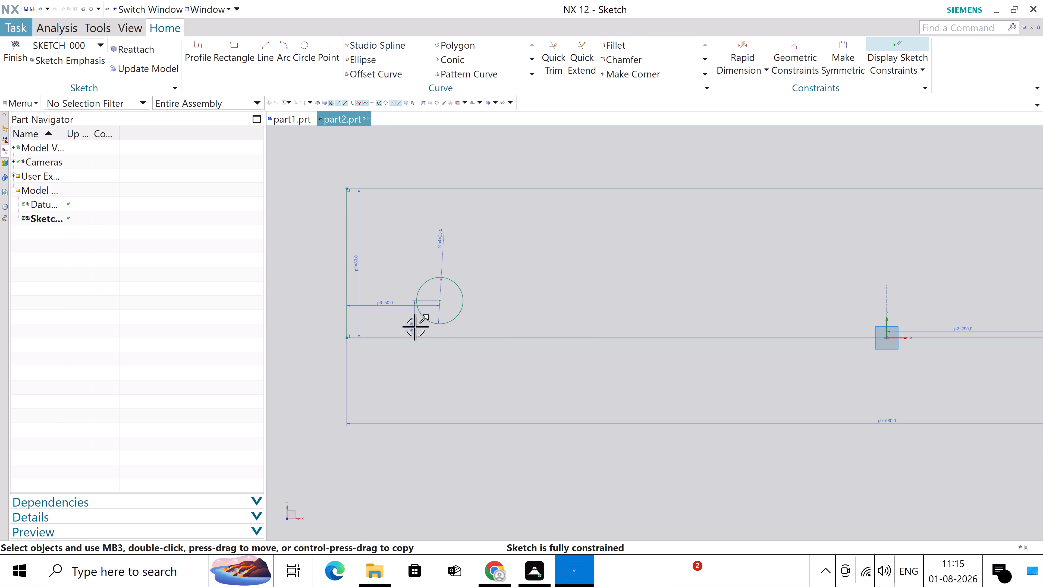
{"action": "left_click_drag", "start_coordinate": [413, 327], "coordinate": [526, 321]}
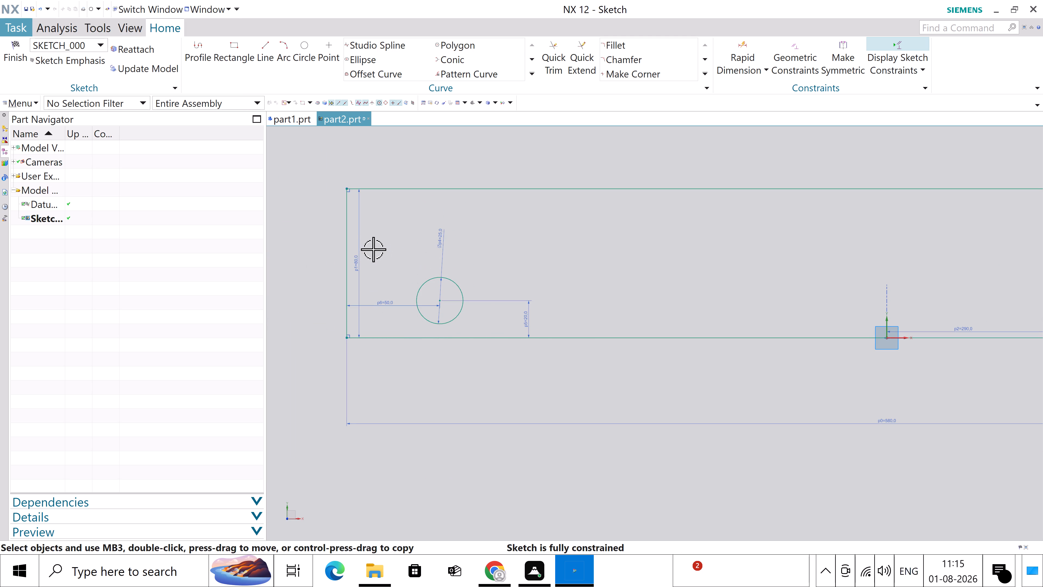
{"action": "left_click_drag", "start_coordinate": [359, 257], "coordinate": [303, 265]}
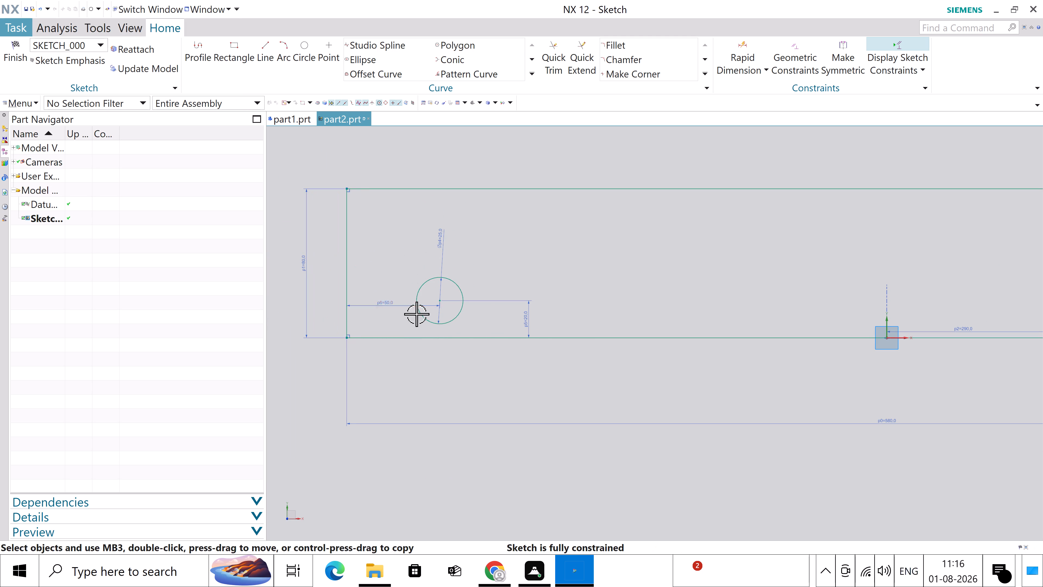
{"action": "left_click_drag", "start_coordinate": [391, 307], "coordinate": [398, 361]}
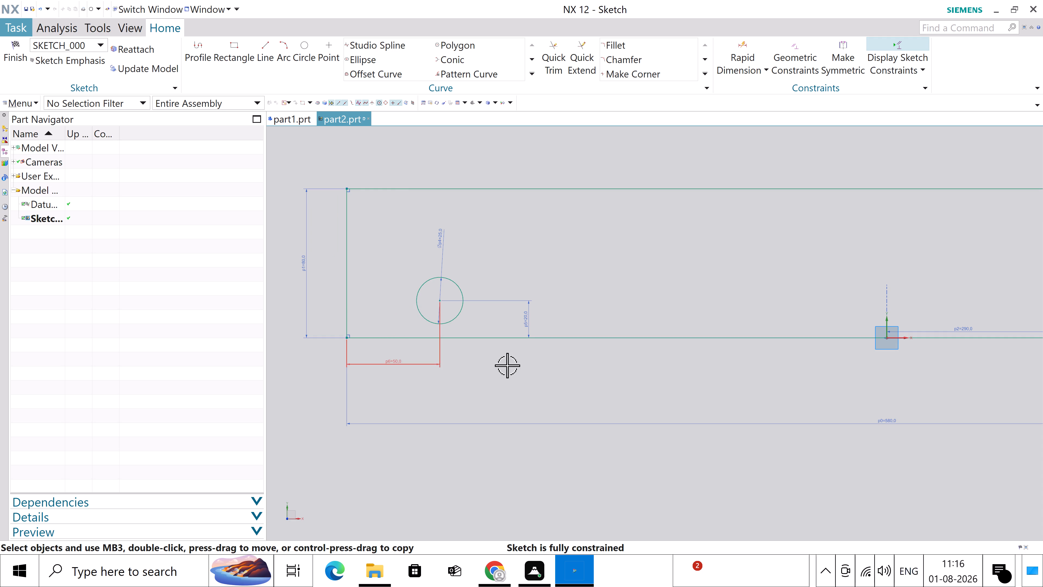
Pattern the 25 mm circle linearly along the rectangle's bottom edge toward its right end, with count 5 and pitch distance 120 mm.
{"action": "left_click", "coordinate": [531, 76]}
{"action": "left_click", "coordinate": [497, 73]}
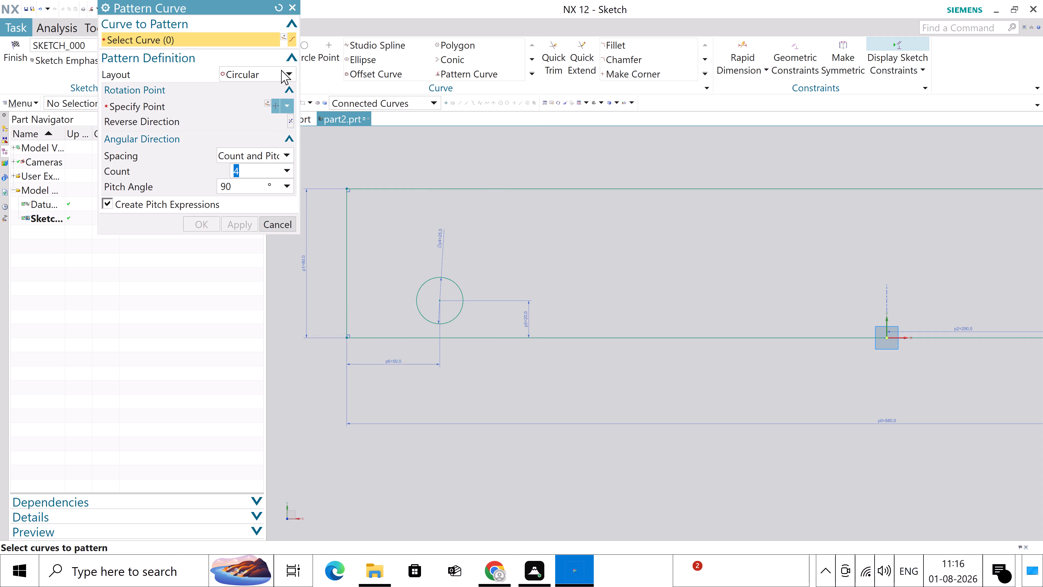
{"action": "left_click", "coordinate": [281, 70]}
{"action": "left_click", "coordinate": [264, 87]}
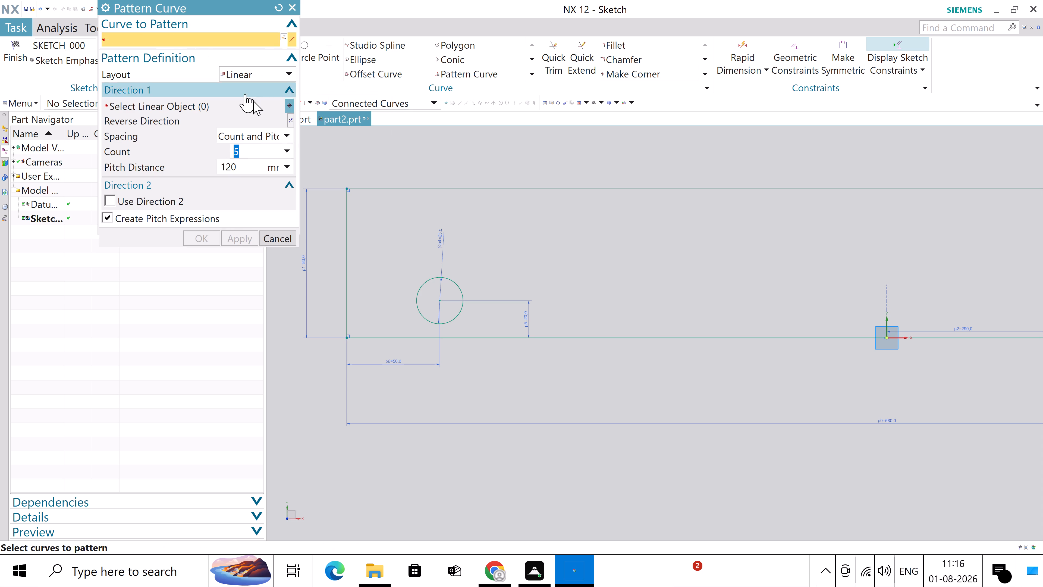
{"action": "left_click", "coordinate": [427, 281]}
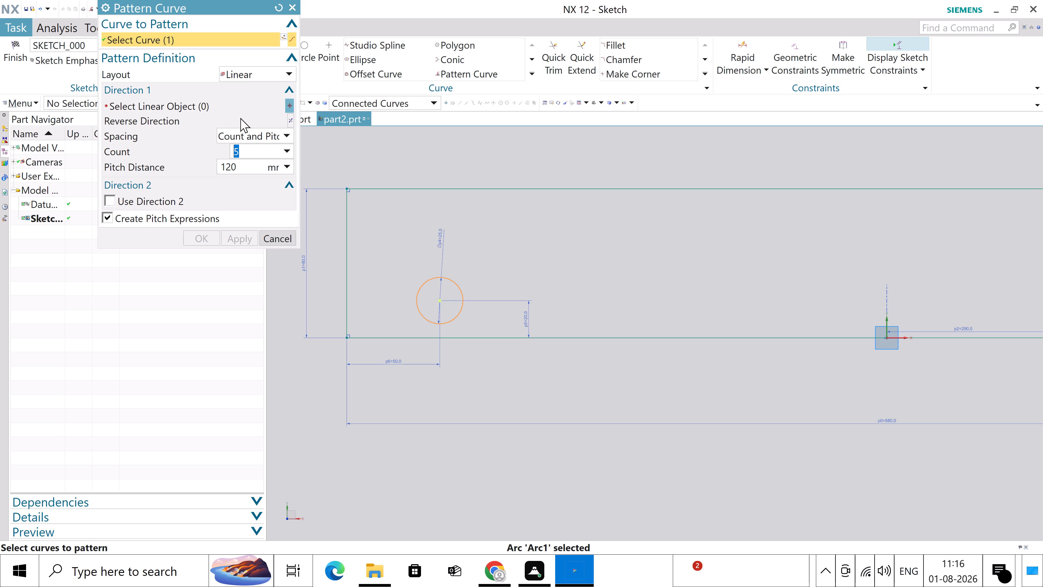
{"action": "left_click", "coordinate": [210, 106]}
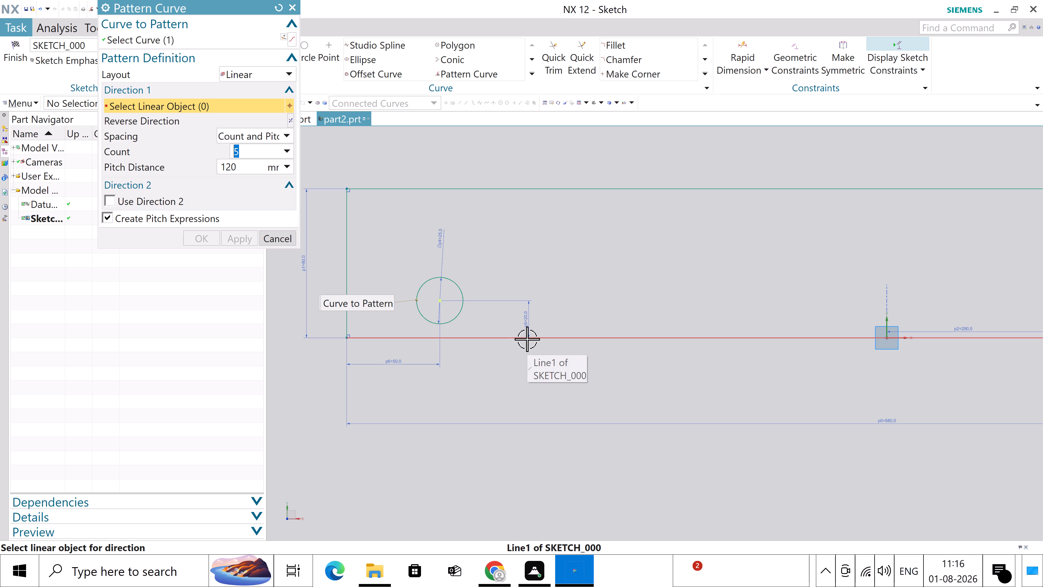
{"action": "left_click", "coordinate": [527, 339]}
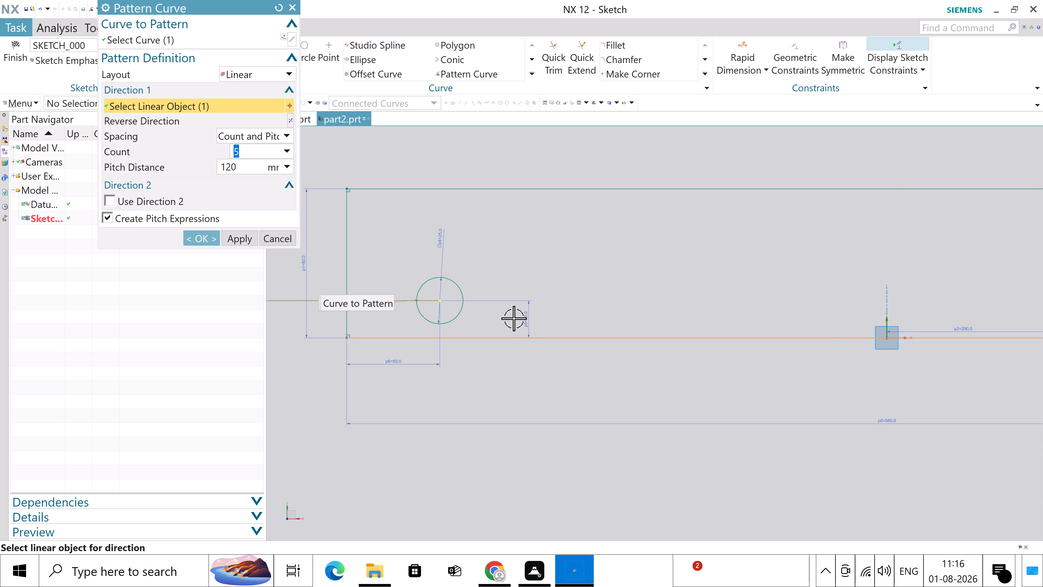
{"action": "scroll", "coordinate": [514, 318], "scroll_direction": "down", "scroll_amount": 4}
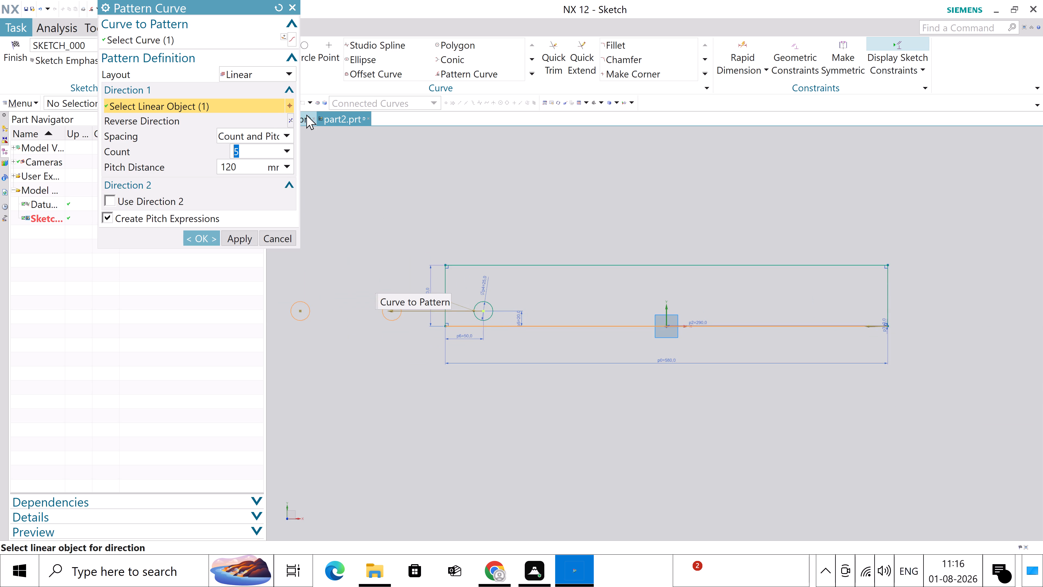
{"action": "left_click", "coordinate": [293, 121]}
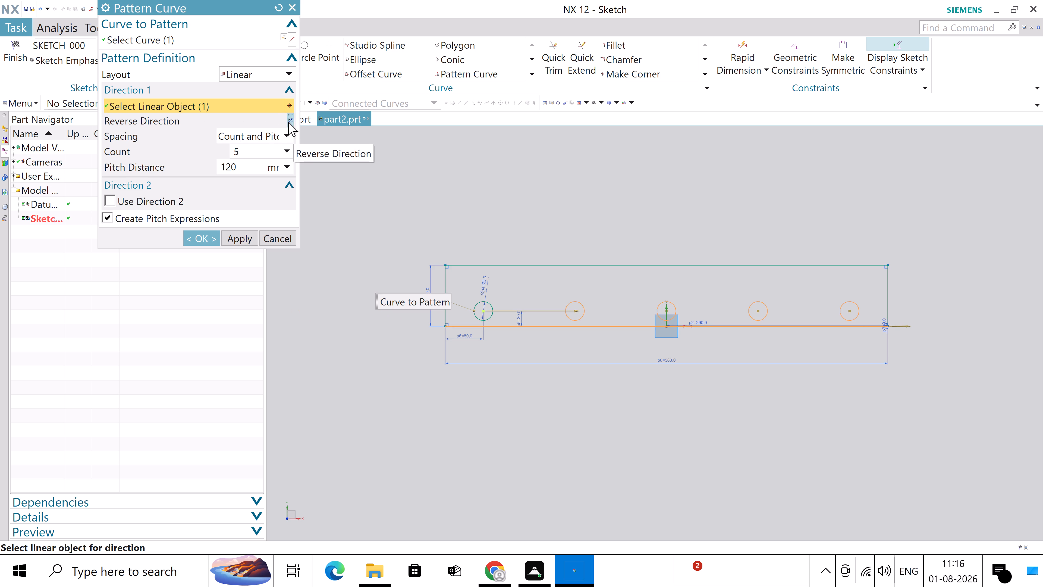
{"action": "left_click", "coordinate": [197, 236]}
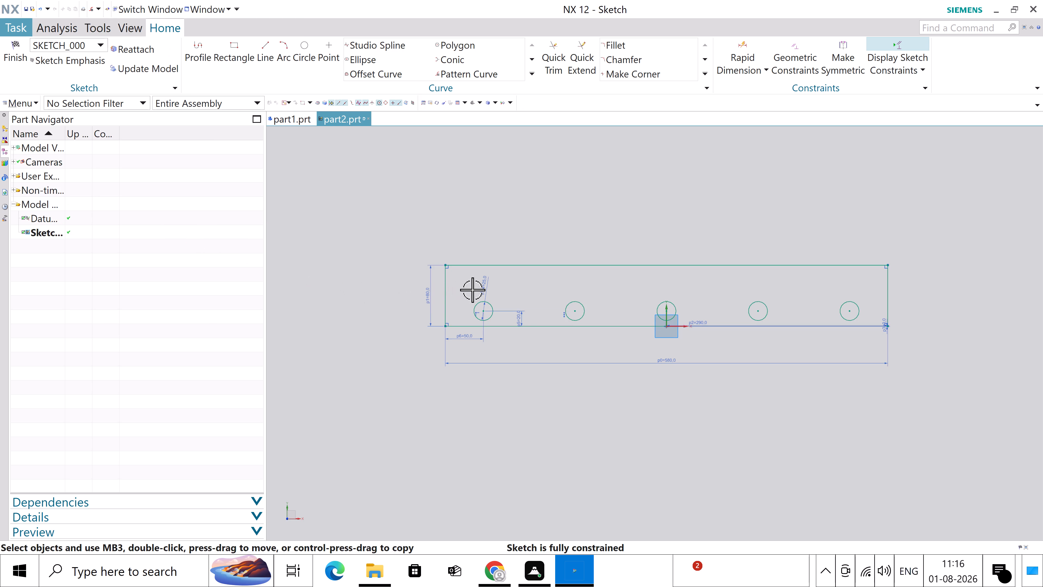
Finish the sketch of the rectangle with the patterned circles and return to modeling.
{"action": "scroll", "coordinate": [548, 312], "scroll_direction": "up", "scroll_amount": 3}
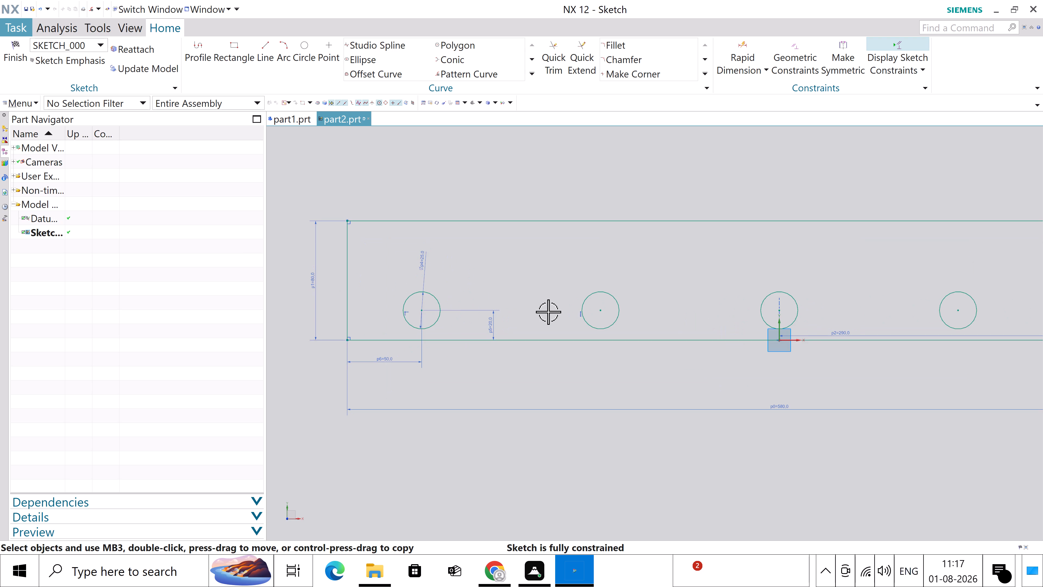
{"action": "scroll", "coordinate": [436, 330], "scroll_direction": "down", "scroll_amount": 2}
{"action": "scroll", "coordinate": [545, 327], "scroll_direction": "up", "scroll_amount": 1}
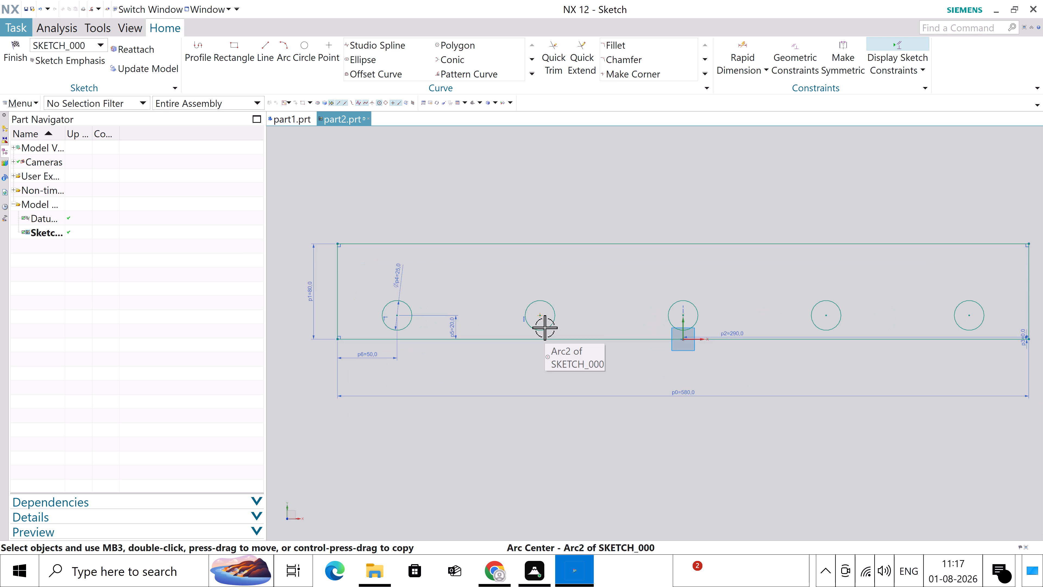
{"action": "scroll", "coordinate": [545, 327], "scroll_direction": "up", "scroll_amount": 1}
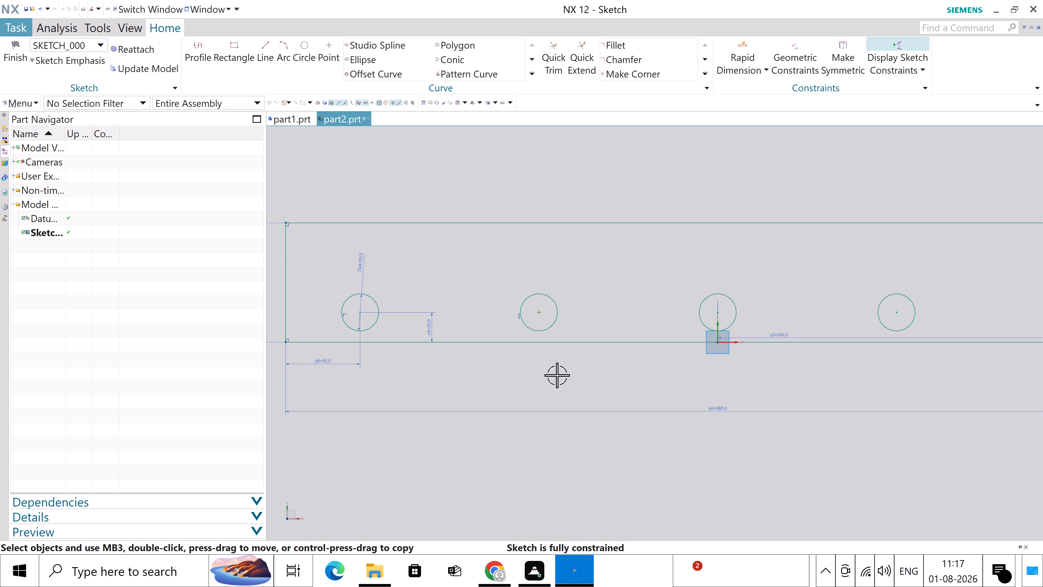
{"action": "scroll", "coordinate": [839, 331], "scroll_direction": "up", "scroll_amount": 2}
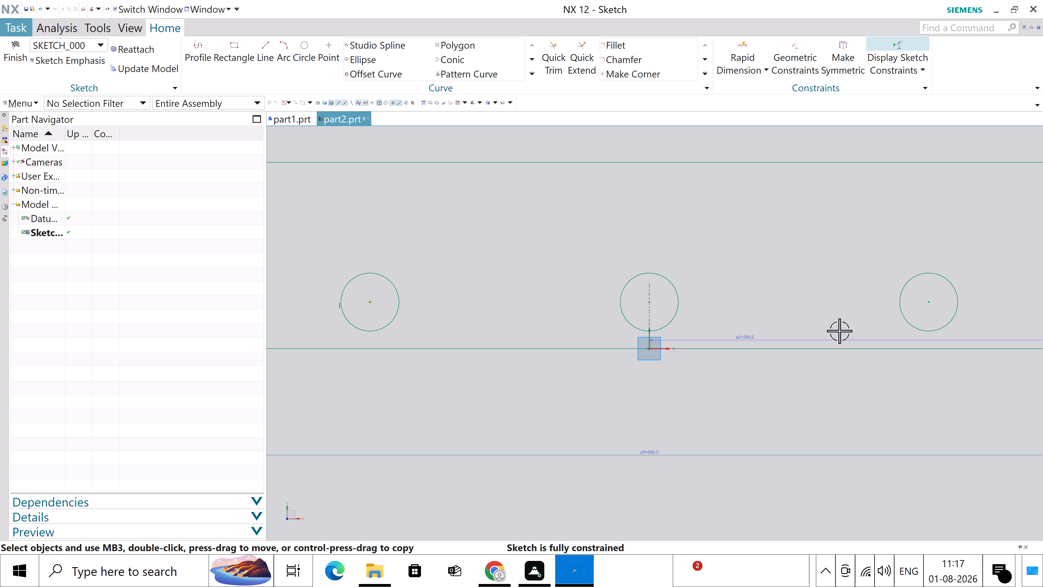
{"action": "scroll", "coordinate": [839, 331], "scroll_direction": "down", "scroll_amount": 4}
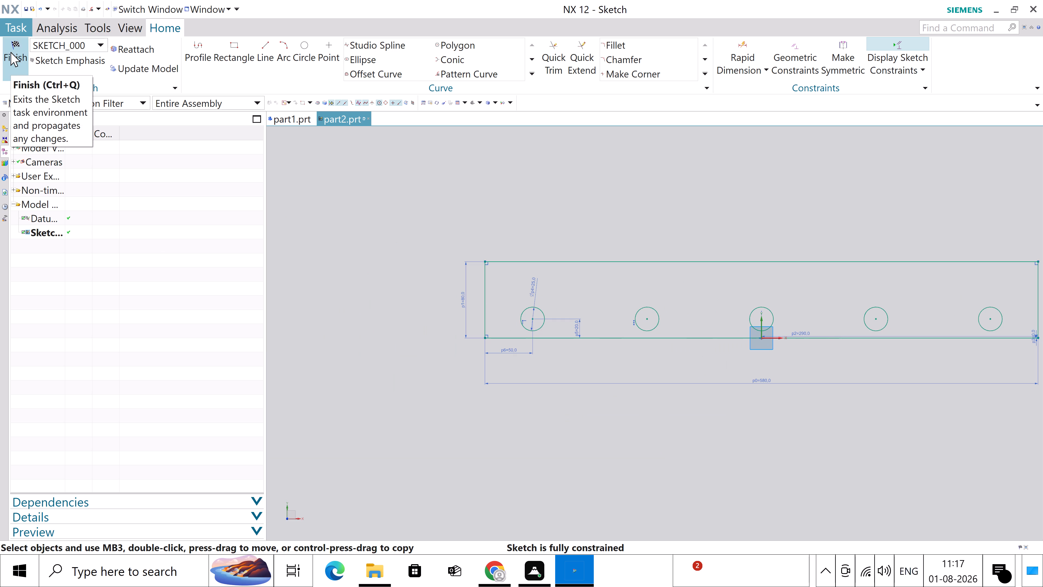
{"action": "left_click", "coordinate": [11, 52]}
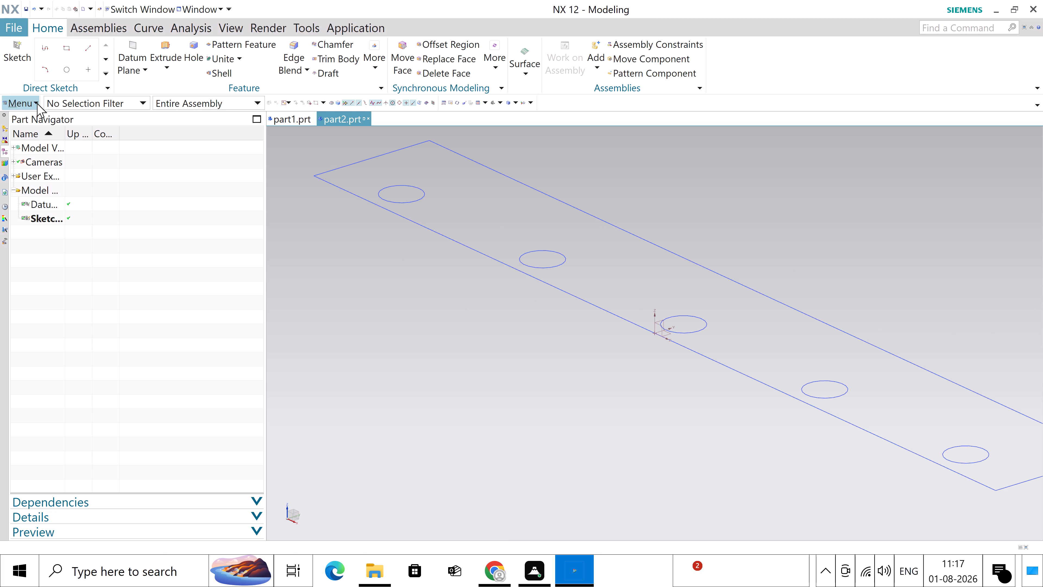
Extrude the rectangle together with all five circles as holes, from 0 to 16 mm, as a solid body.
{"action": "left_click", "coordinate": [172, 69]}
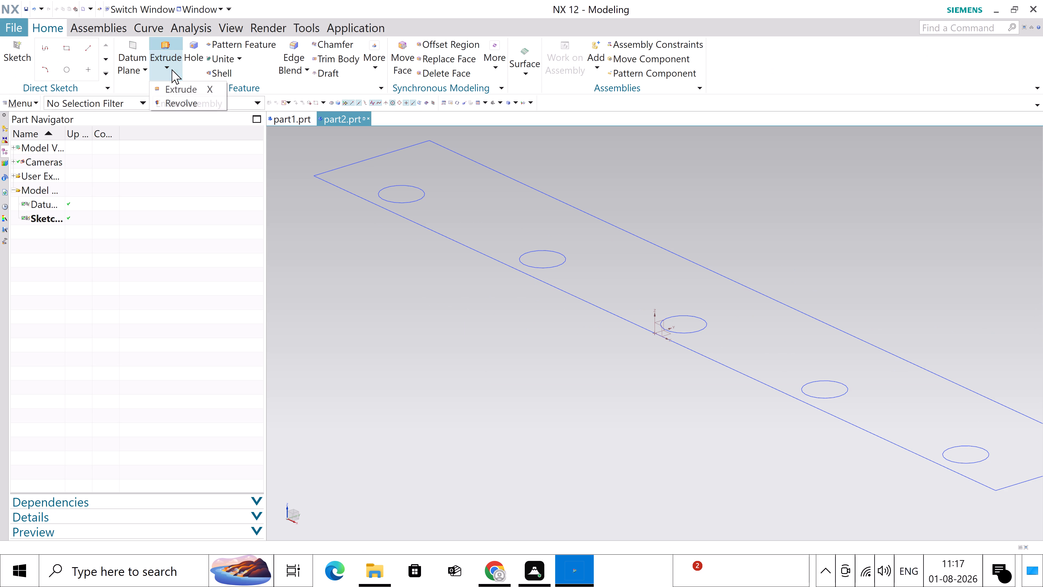
{"action": "left_click", "coordinate": [187, 91]}
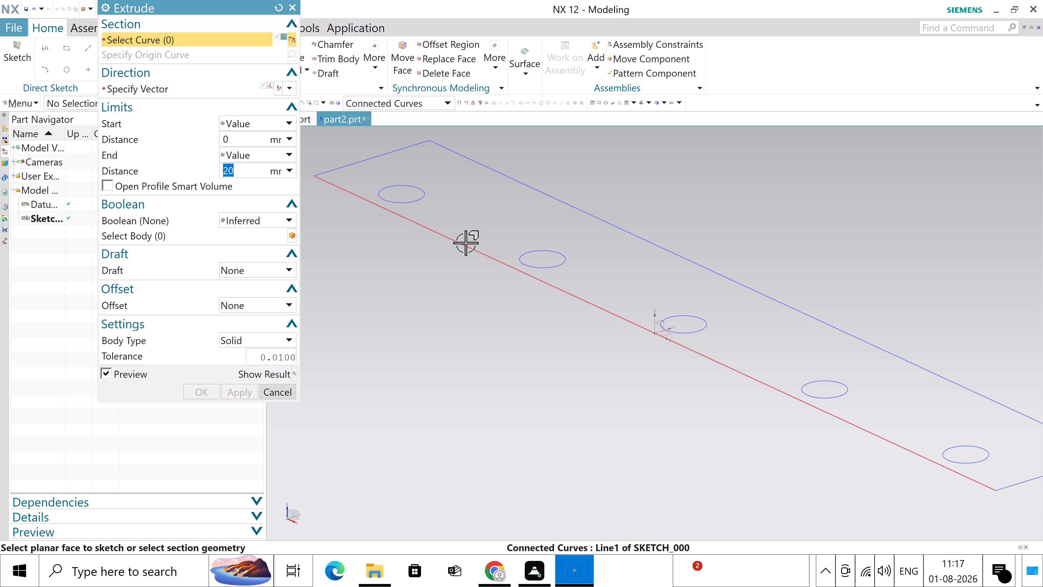
{"action": "left_click", "coordinate": [463, 243]}
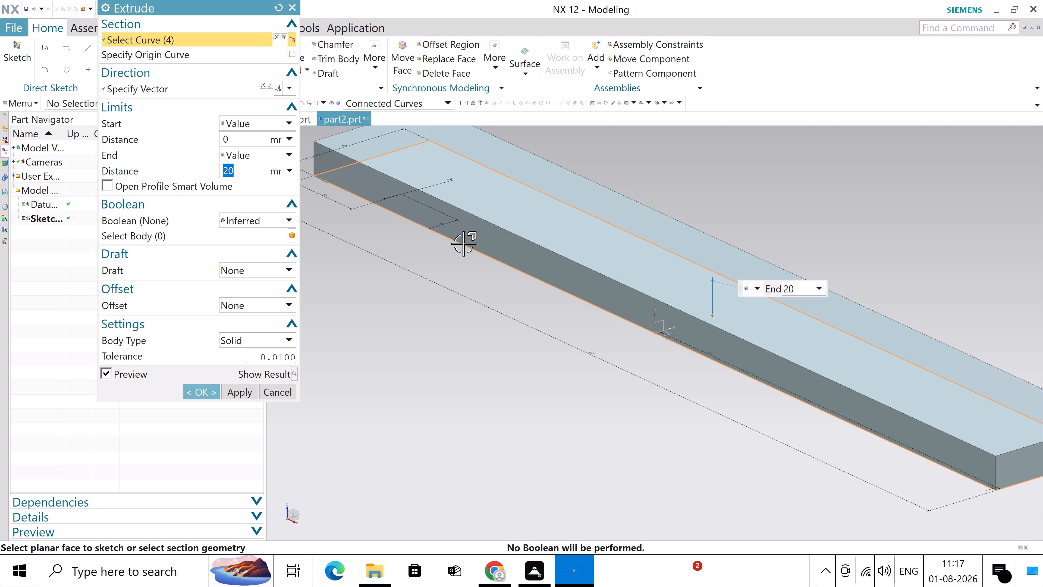
{"action": "middle_click_drag", "start_coordinate": [413, 277], "coordinate": [450, 218]}
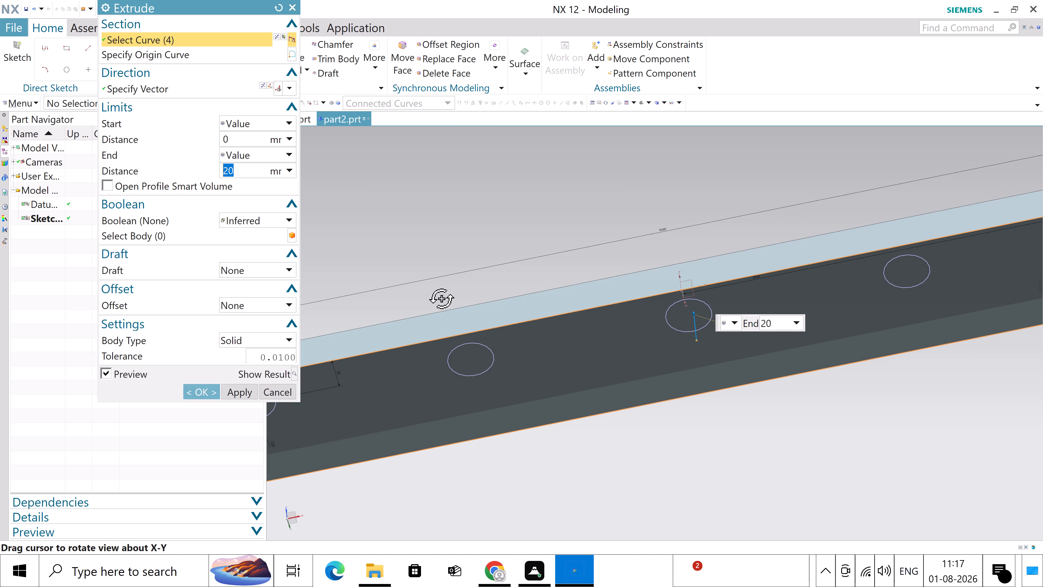
{"action": "left_click", "coordinate": [476, 346]}
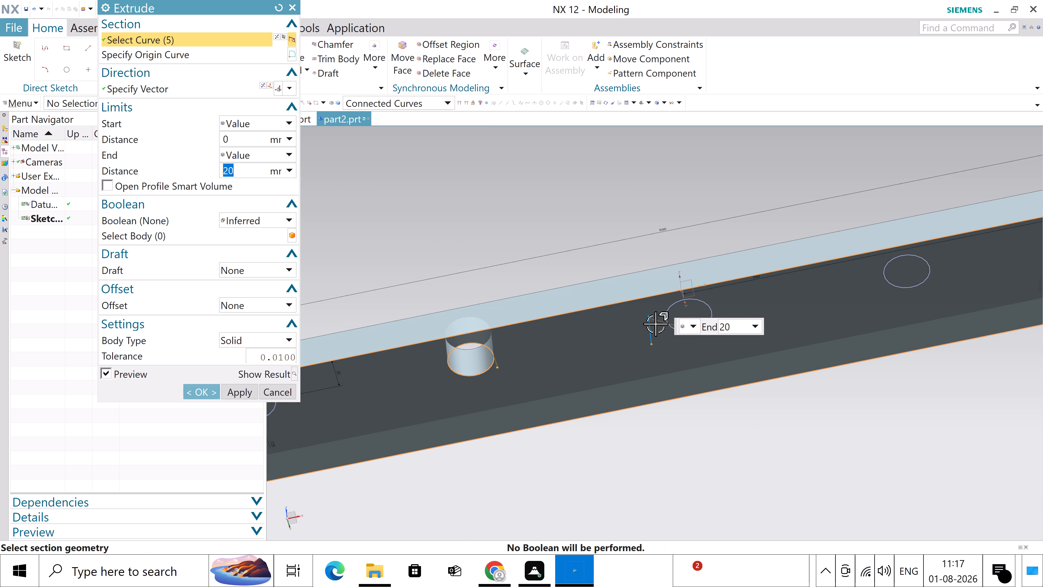
{"action": "left_click", "coordinate": [678, 304]}
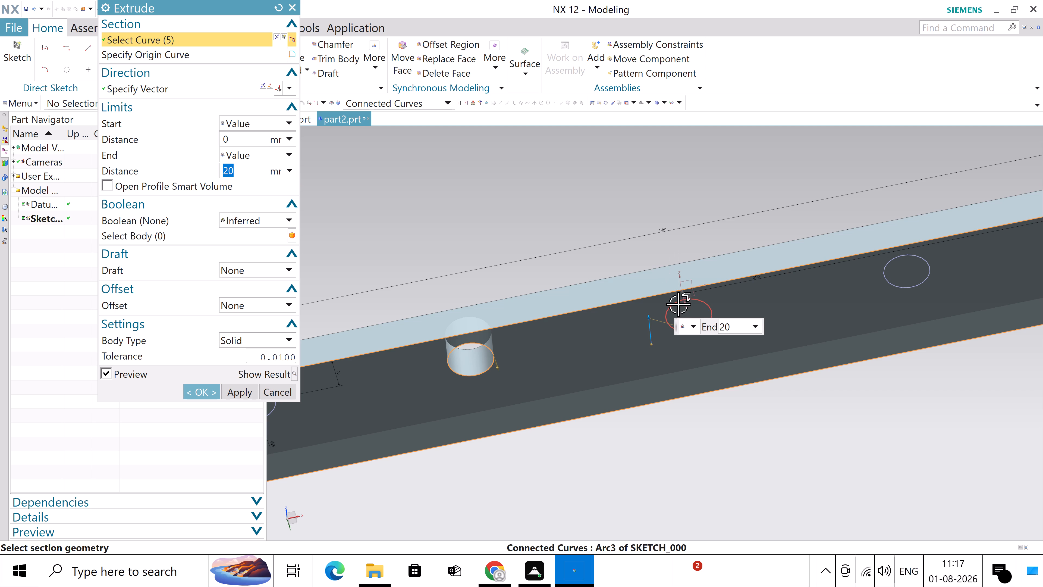
{"action": "left_click", "coordinate": [918, 259]}
{"action": "scroll", "coordinate": [820, 279], "scroll_direction": "up", "scroll_amount": 5}
{"action": "scroll", "coordinate": [820, 279], "scroll_direction": "down", "scroll_amount": 4}
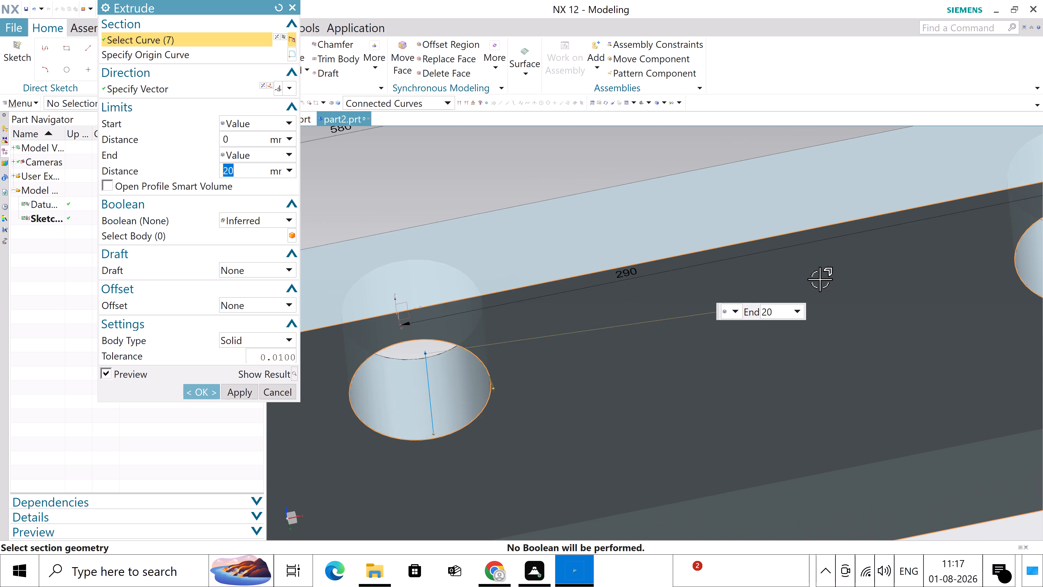
{"action": "scroll", "coordinate": [820, 279], "scroll_direction": "down", "scroll_amount": 7}
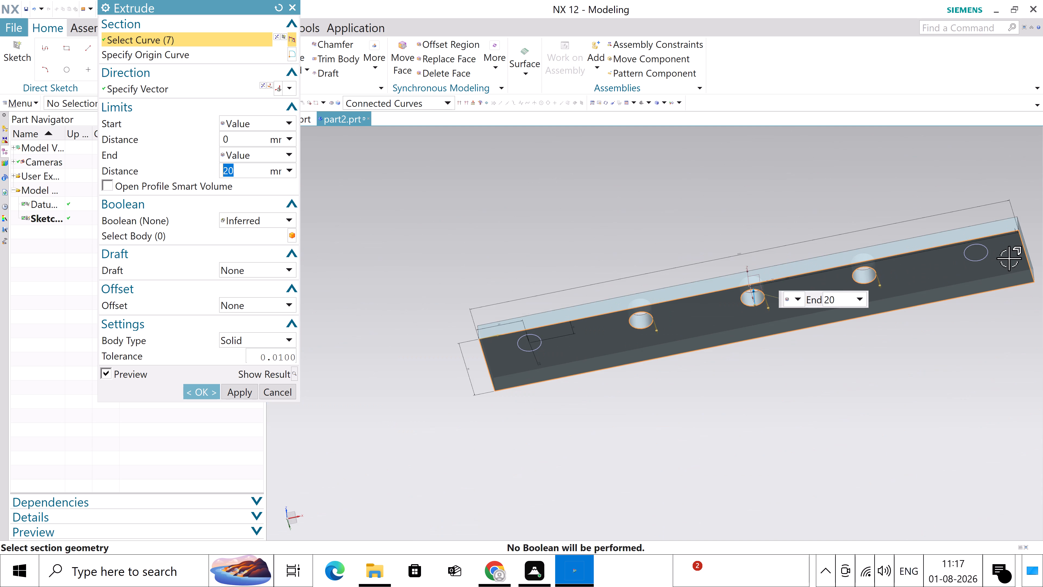
{"action": "scroll", "coordinate": [1009, 258], "scroll_direction": "up", "scroll_amount": 4}
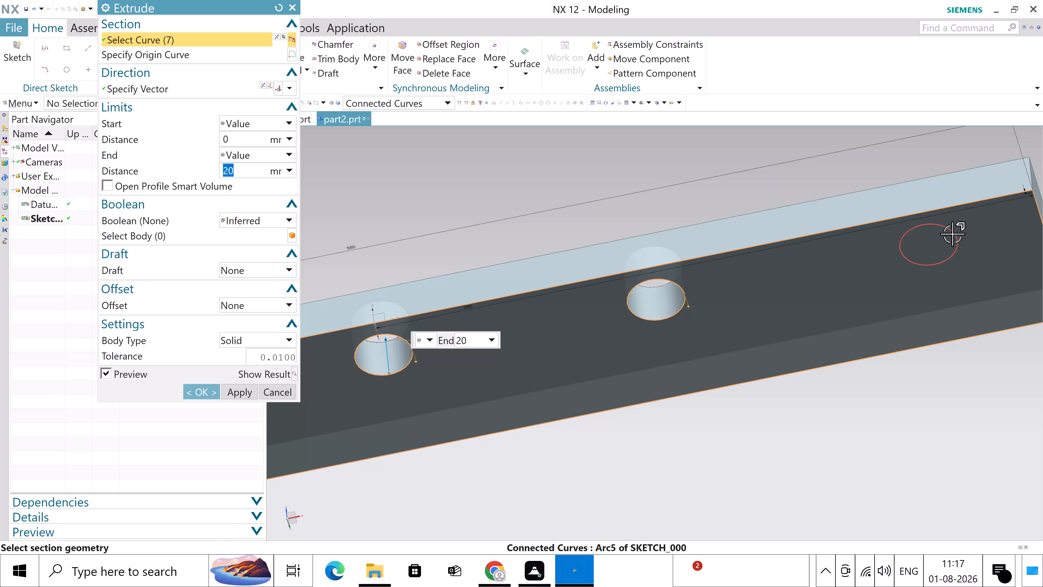
{"action": "left_click", "coordinate": [952, 234]}
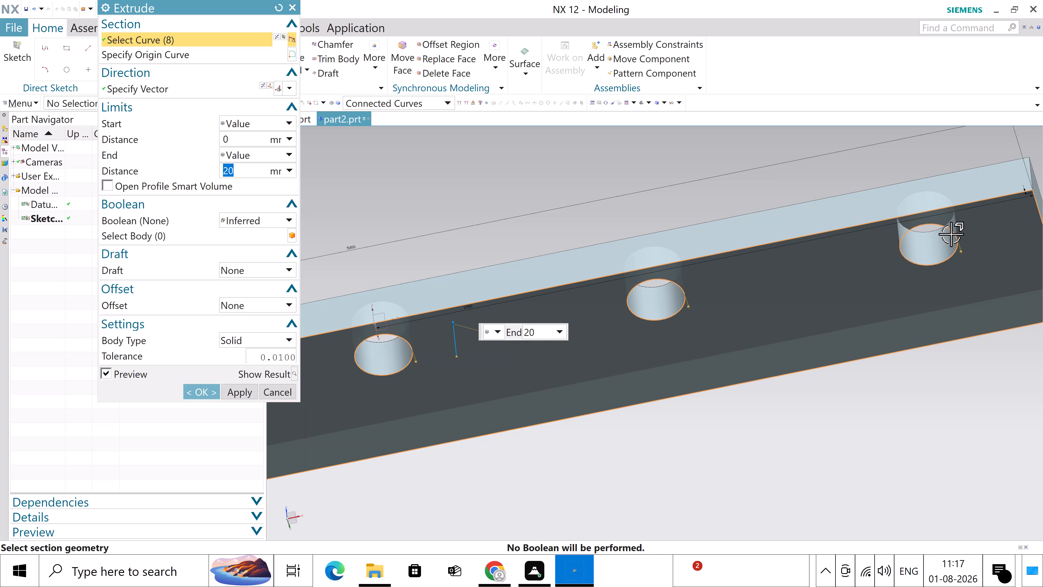
{"action": "scroll", "coordinate": [838, 209], "scroll_direction": "down", "scroll_amount": 5}
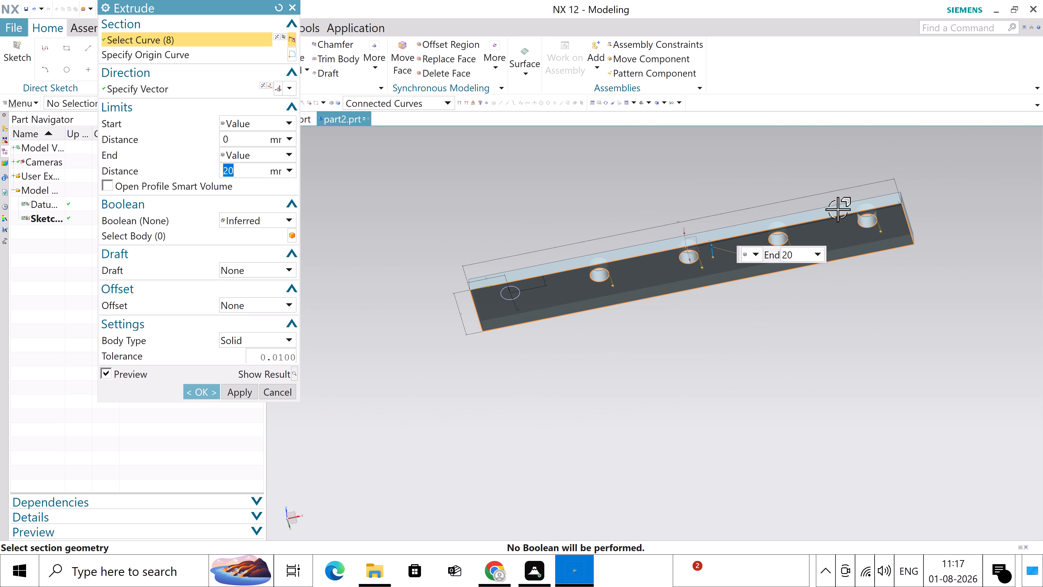
{"action": "scroll", "coordinate": [555, 270], "scroll_direction": "up", "scroll_amount": 3}
{"action": "scroll", "coordinate": [506, 309], "scroll_direction": "up", "scroll_amount": 2}
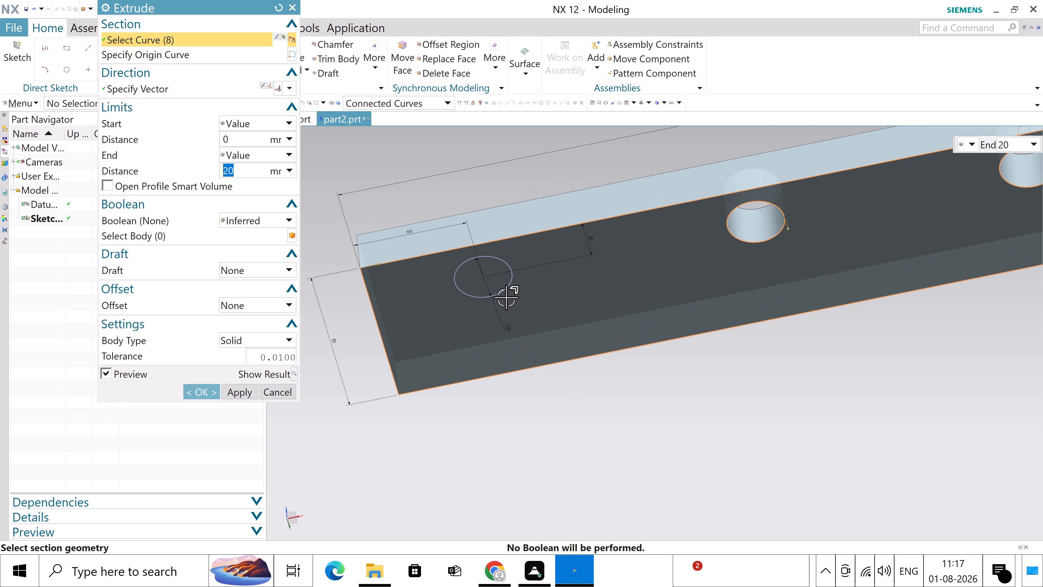
{"action": "left_click", "coordinate": [506, 290]}
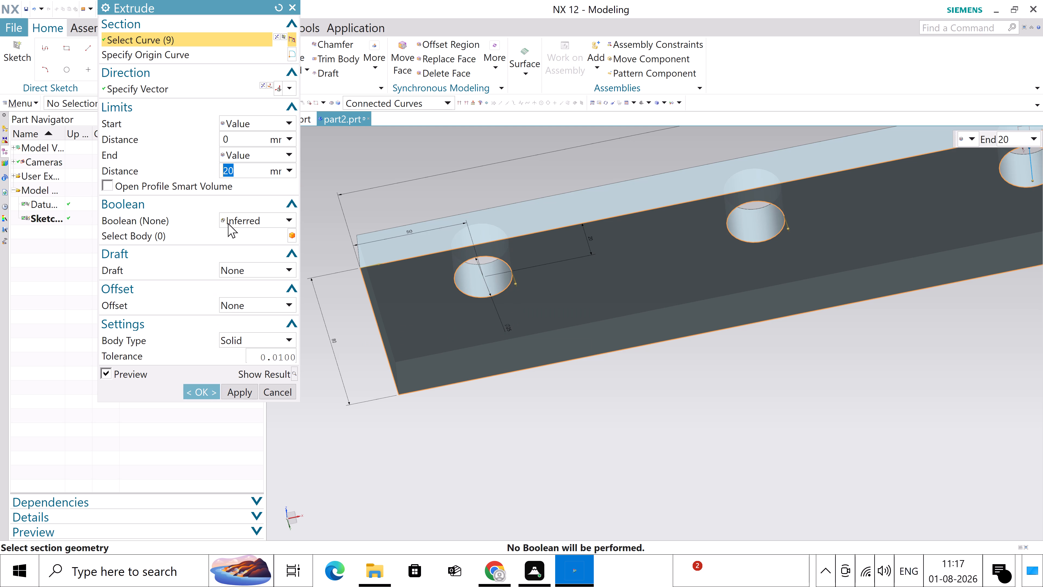
{"action": "type", "text": "16"}
{"action": "key", "text": "Return"}
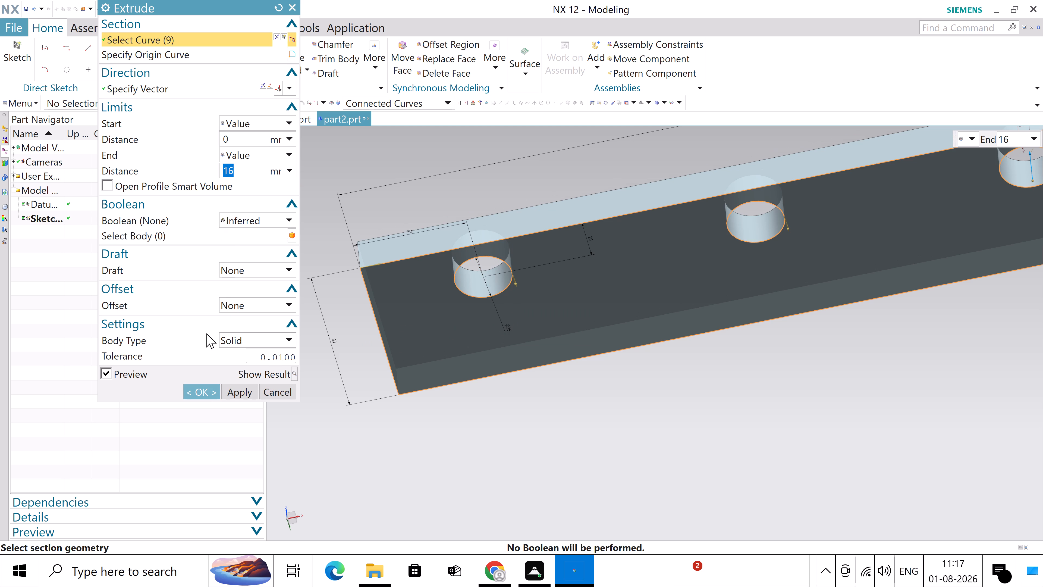
{"action": "left_click", "coordinate": [209, 392]}
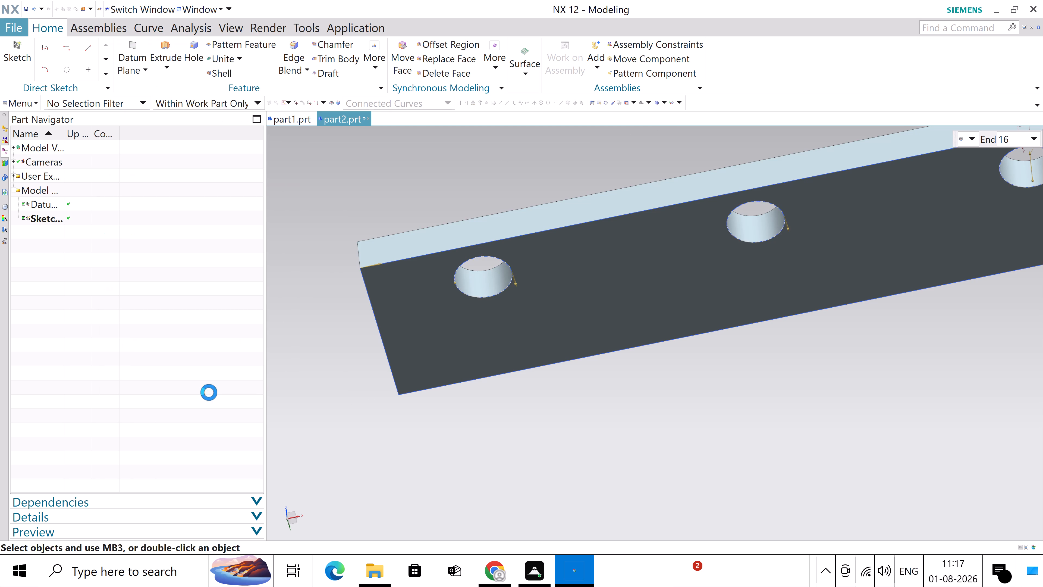
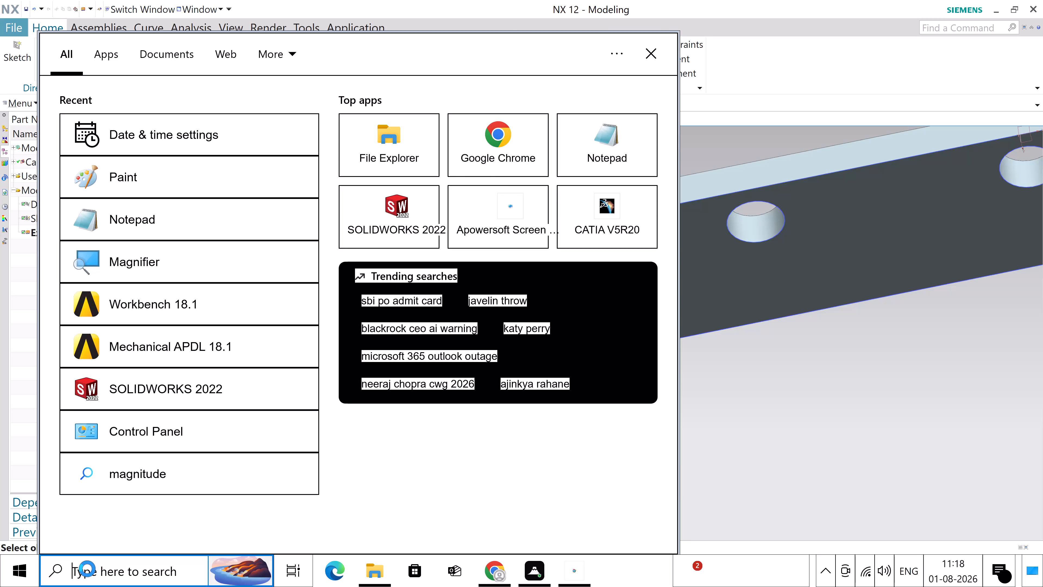
Synchronize the system clock in the Windows Date & time settings, and return to the NX model.
{"action": "type", "text": "ate"}
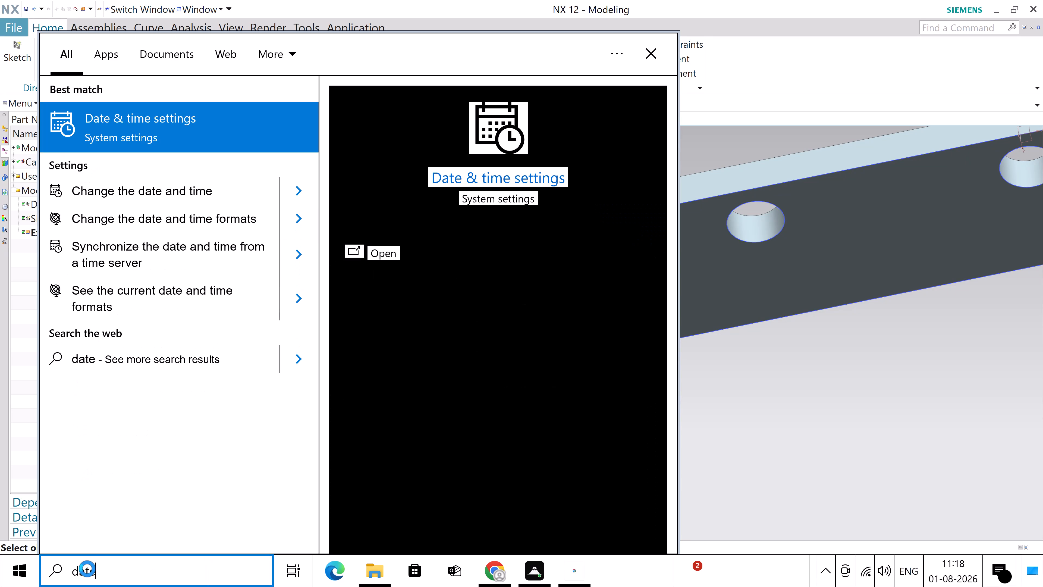
{"action": "left_click", "coordinate": [118, 123]}
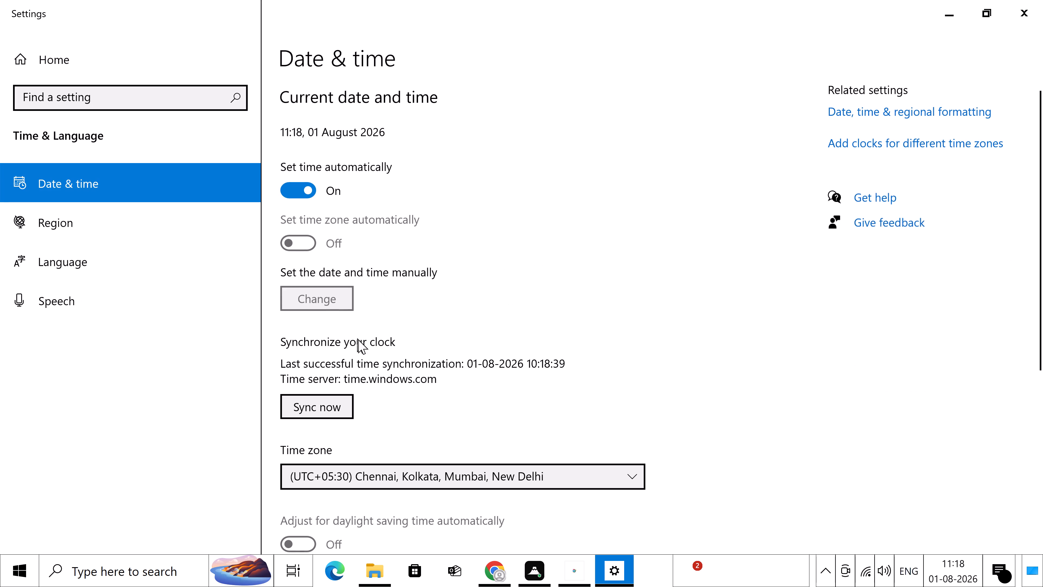
{"action": "left_click", "coordinate": [325, 406]}
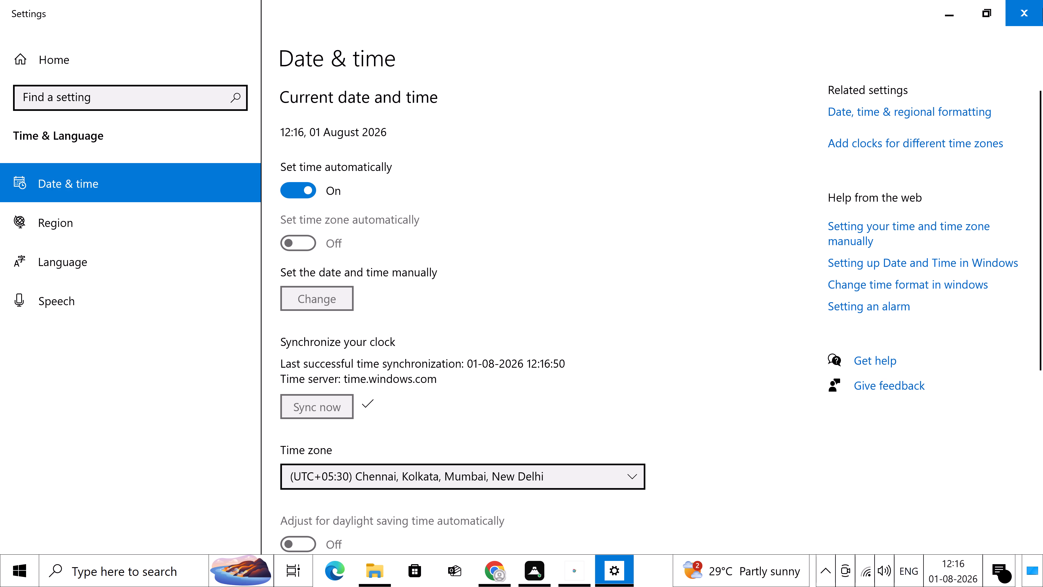
{"action": "left_click", "coordinate": [1031, 13]}
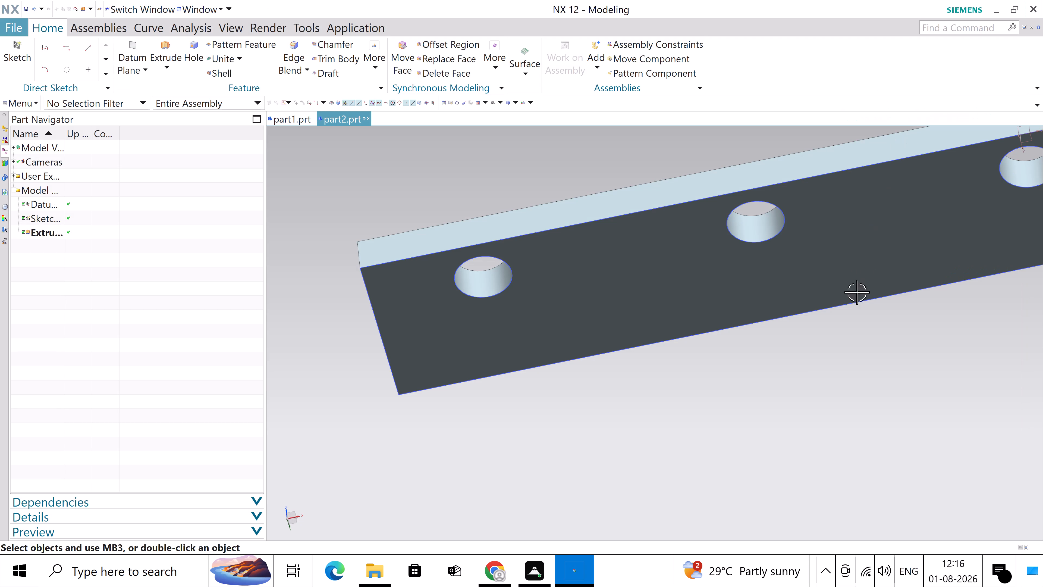
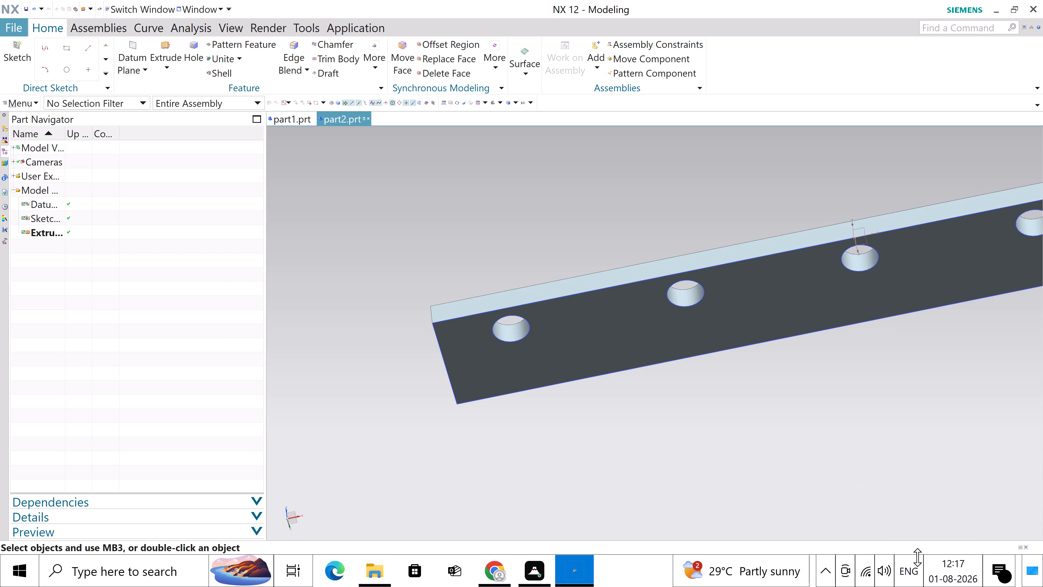
Save the part2 plate model.
{"action": "scroll", "coordinate": [549, 412], "scroll_direction": "down", "scroll_amount": 4}
{"action": "scroll", "coordinate": [792, 382], "scroll_direction": "up", "scroll_amount": 1}
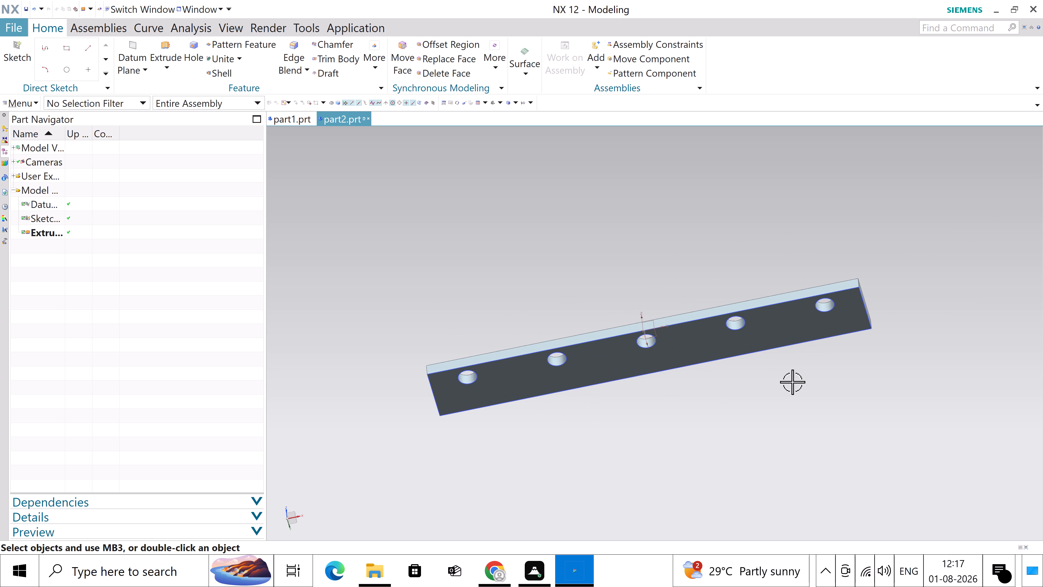
{"action": "key", "text": "ctrl+s"}
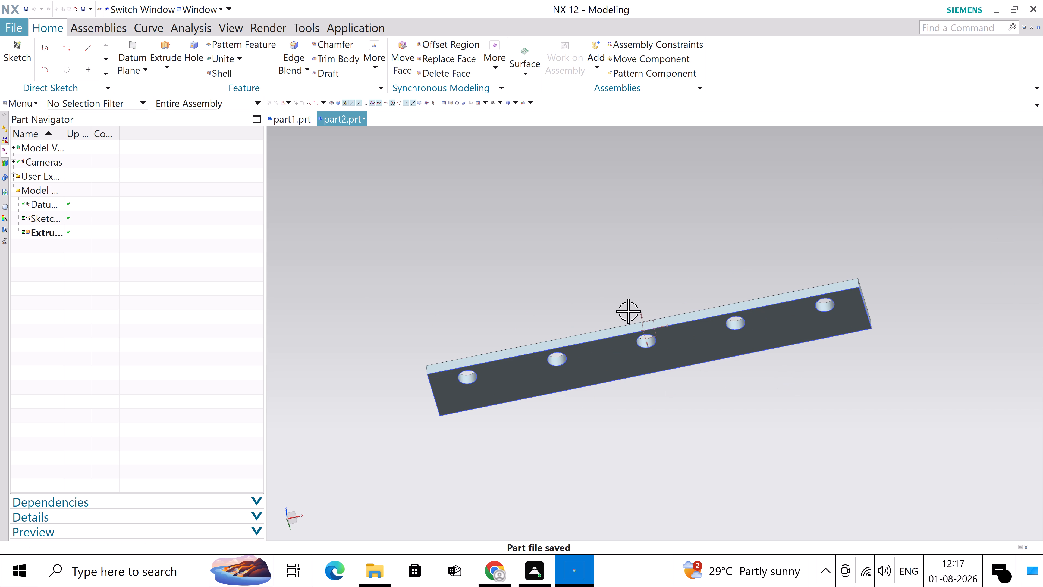
Create a new millimetre part from the Model template, named part3, in the folder E:\nx cad files 01-08-2026.
{"action": "left_click", "coordinate": [17, 29]}
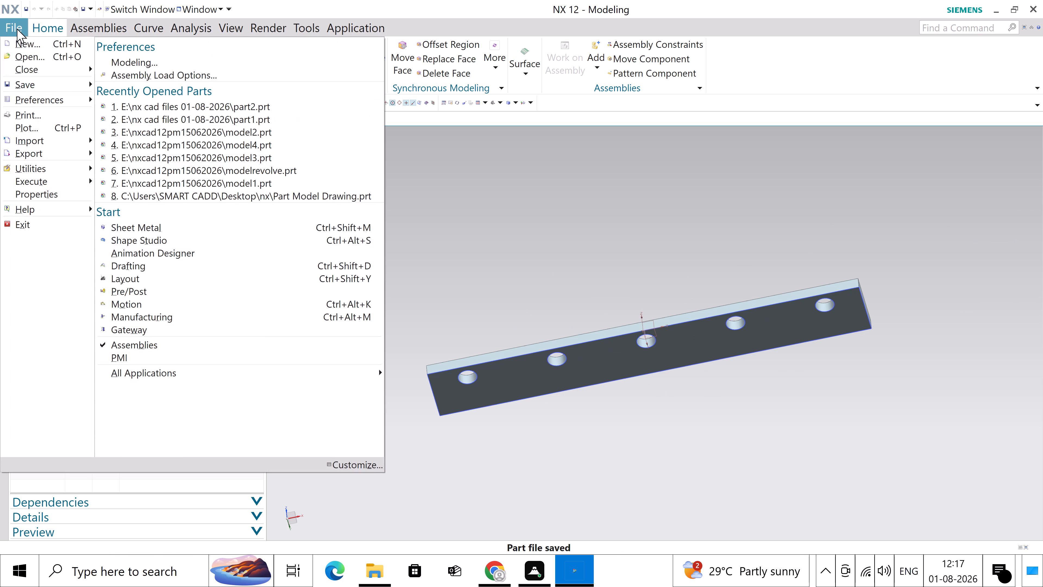
{"action": "left_click", "coordinate": [26, 42]}
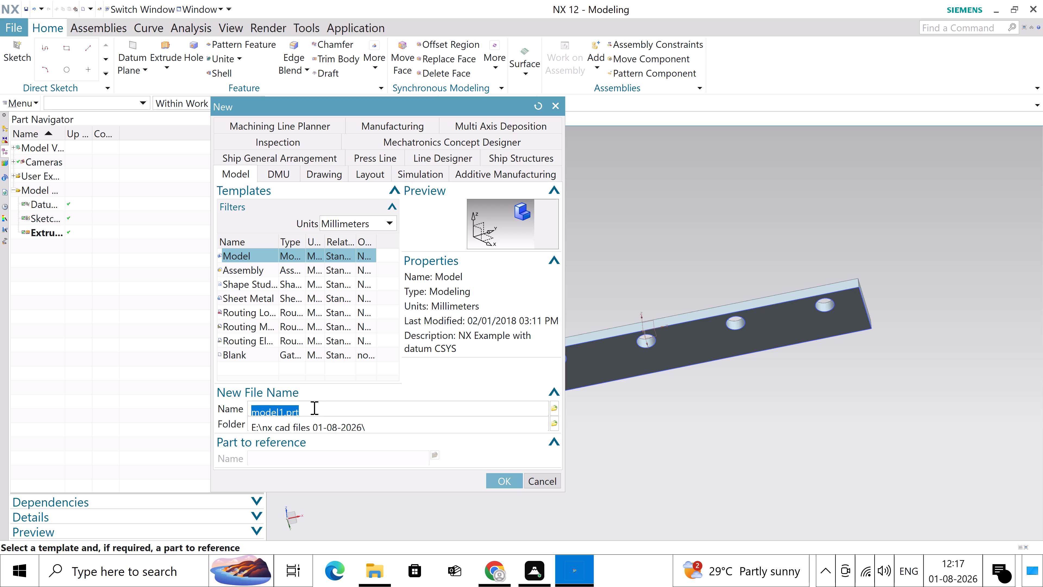
{"action": "left_click", "coordinate": [279, 409]}
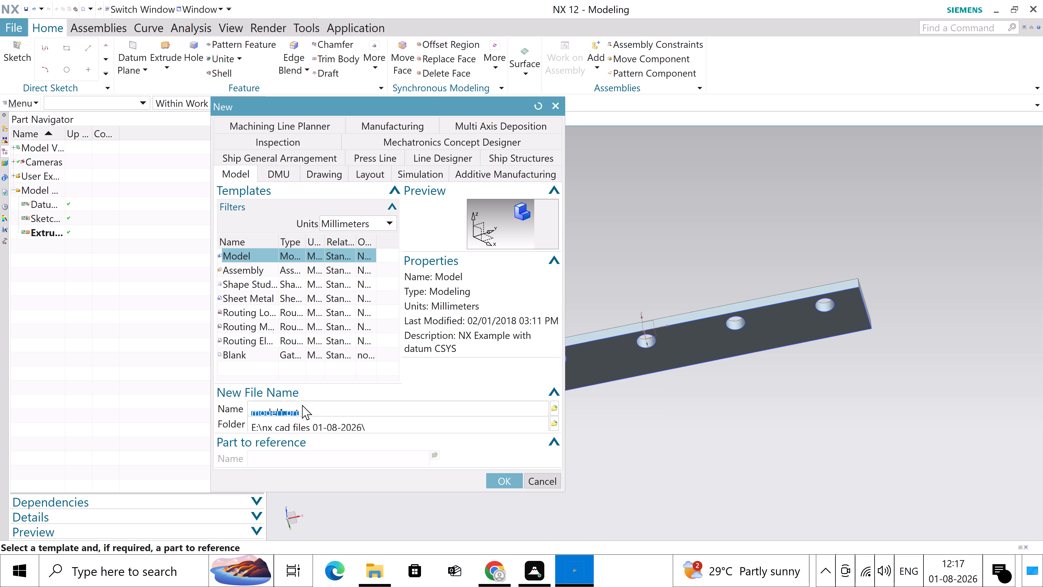
{"action": "key", "text": "BackSpace"}
{"action": "key", "text": "BackSpace"}
{"action": "key", "text": "BackSpace"}
{"action": "key", "text": "BackSpace"}
{"action": "key", "text": "BackSpace"}
{"action": "key", "text": "BackSpace"}
{"action": "type", "text": "part"}
{"action": "key", "text": "Delete"}
{"action": "key", "text": "3"}
{"action": "key", "text": "Tab"}
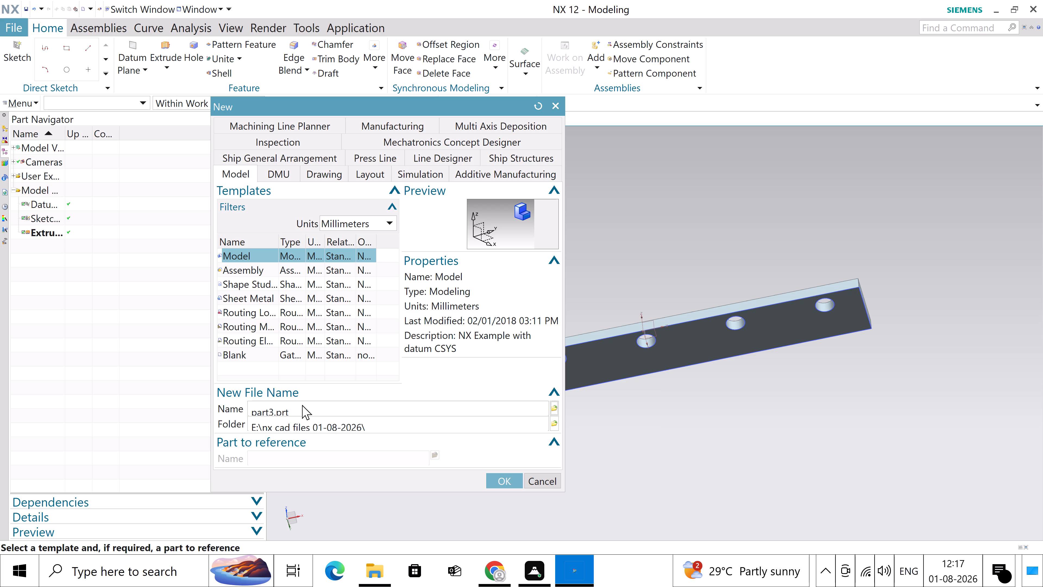
{"action": "key", "text": "Return"}
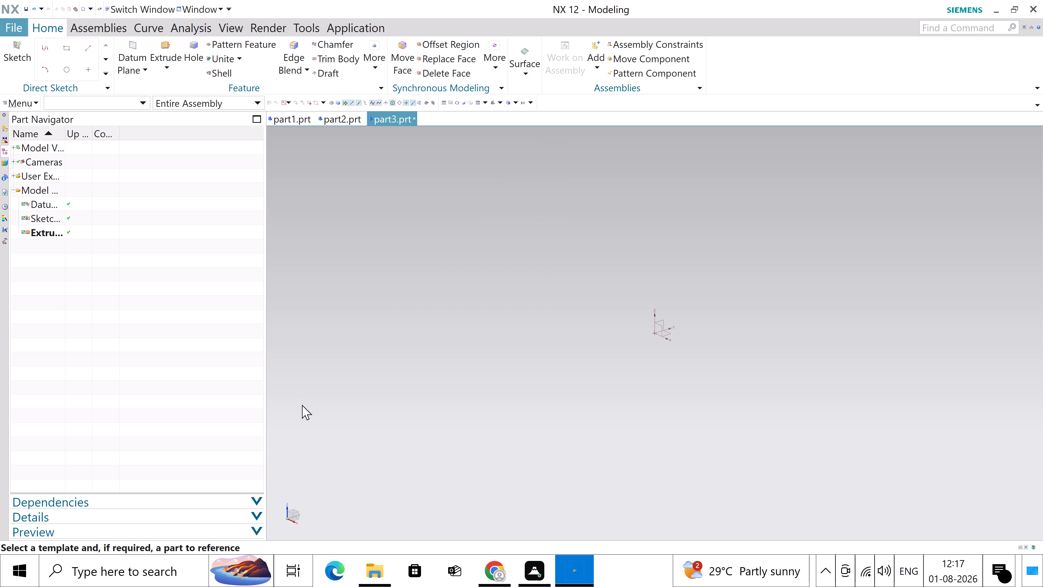
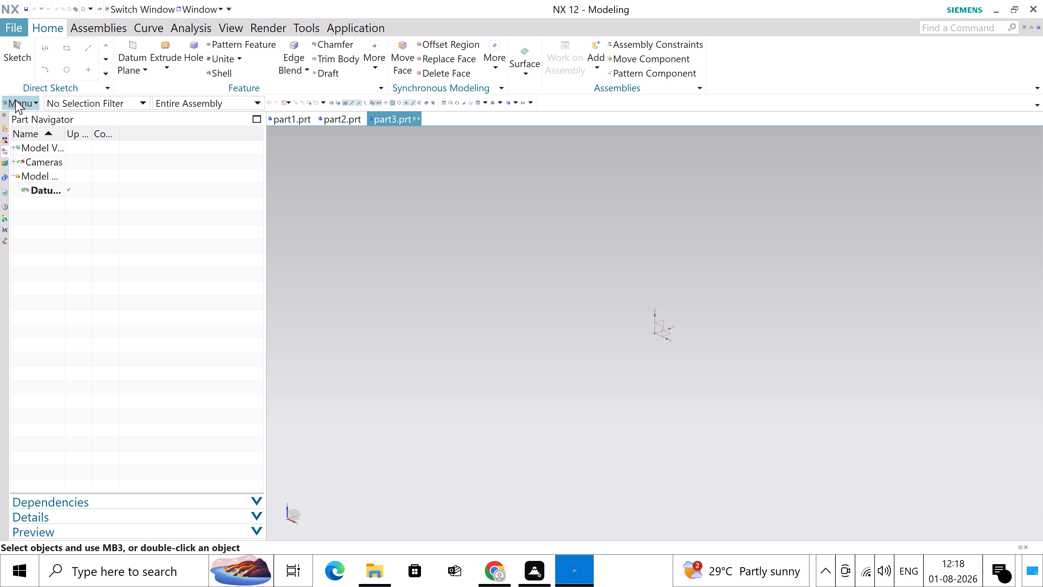
Create a sketch on the default XY plane in the sketch task environment.
{"action": "left_click", "coordinate": [26, 101]}
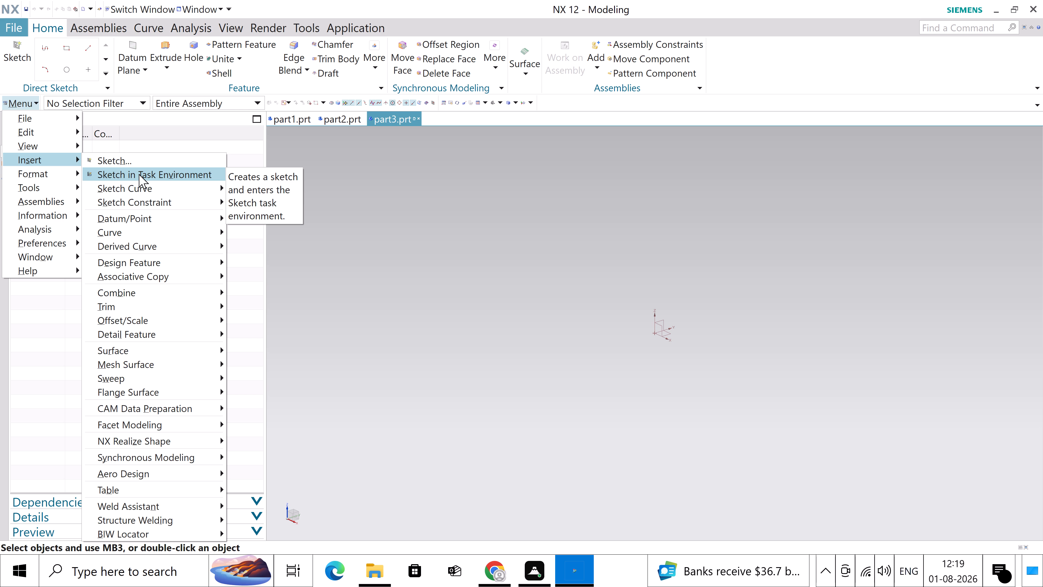
{"action": "left_click", "coordinate": [139, 174]}
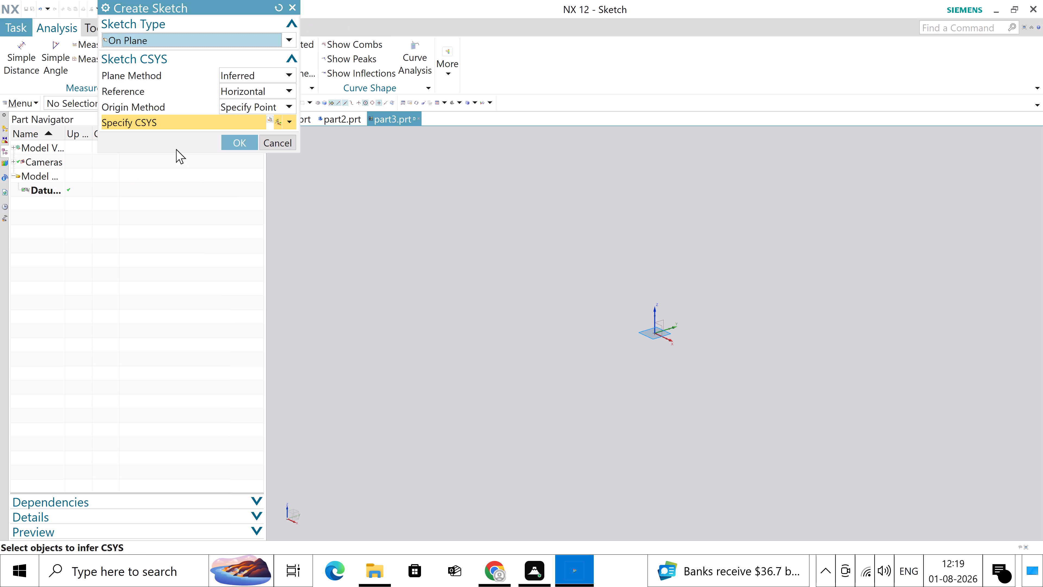
{"action": "left_click", "coordinate": [241, 145]}
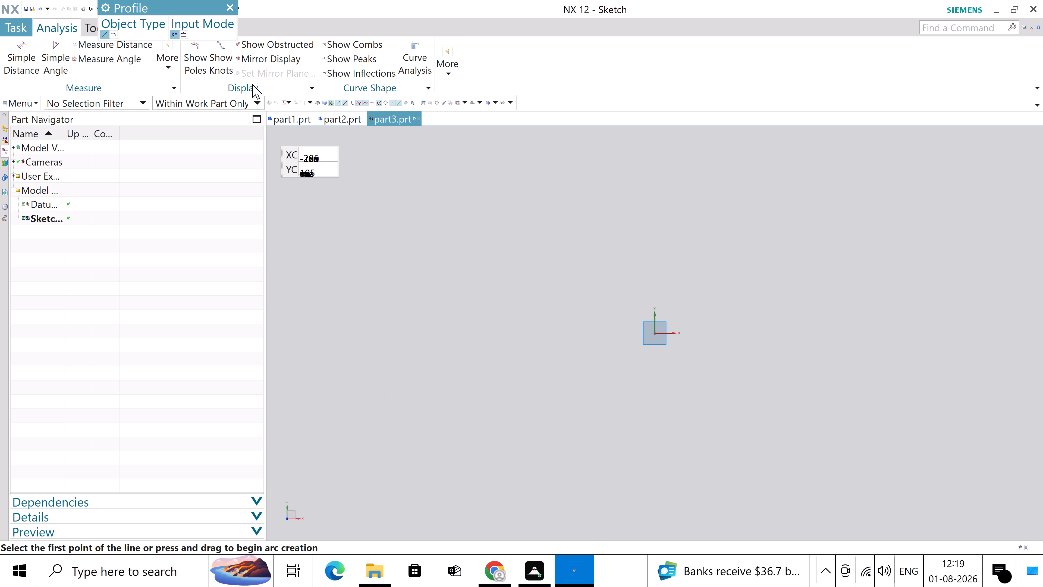
{"action": "left_click", "coordinate": [231, 9]}
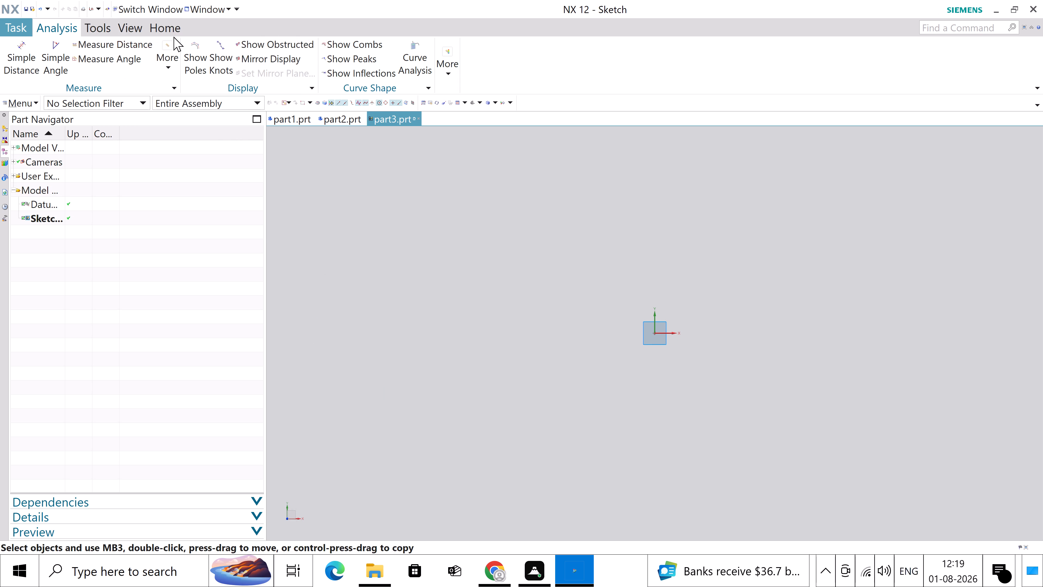
Start a profile at the sketch origin with a 60 mm vertical line along the positive Y axis.
{"action": "left_click", "coordinate": [176, 26]}
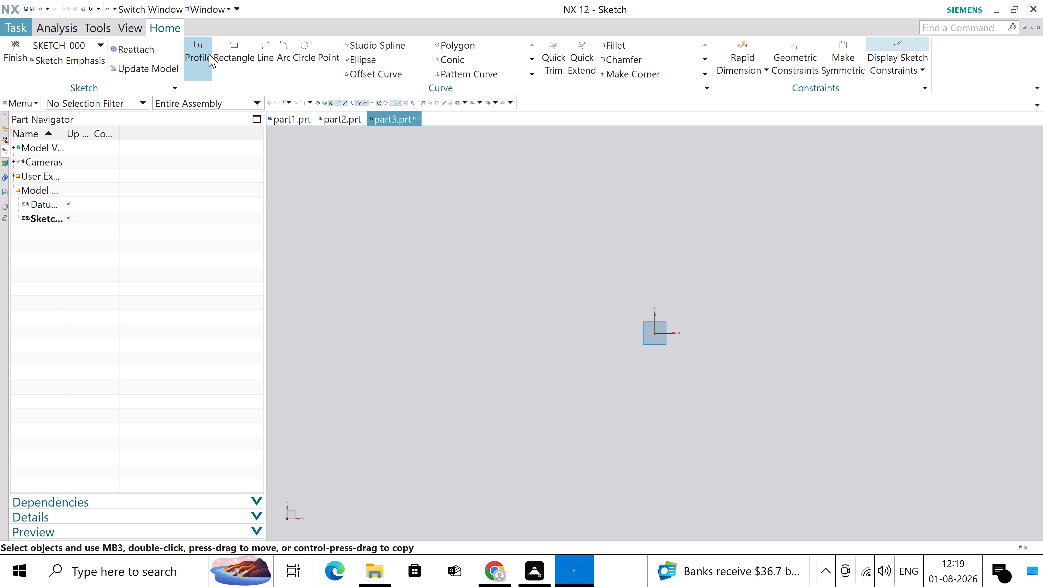
{"action": "left_click", "coordinate": [195, 54]}
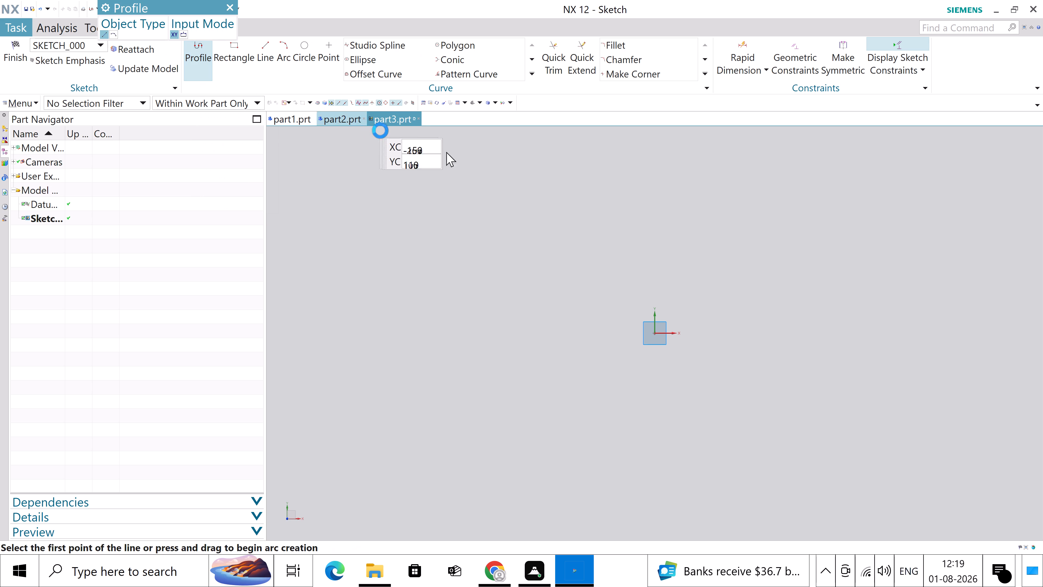
{"action": "scroll", "coordinate": [623, 325], "scroll_direction": "up", "scroll_amount": 4}
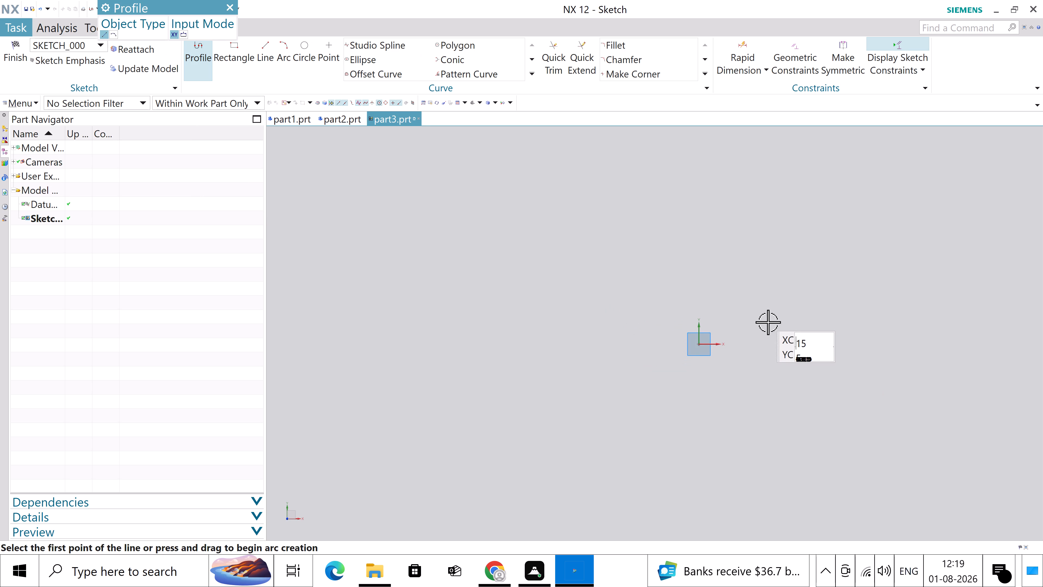
{"action": "scroll", "coordinate": [768, 322], "scroll_direction": "down", "scroll_amount": 2}
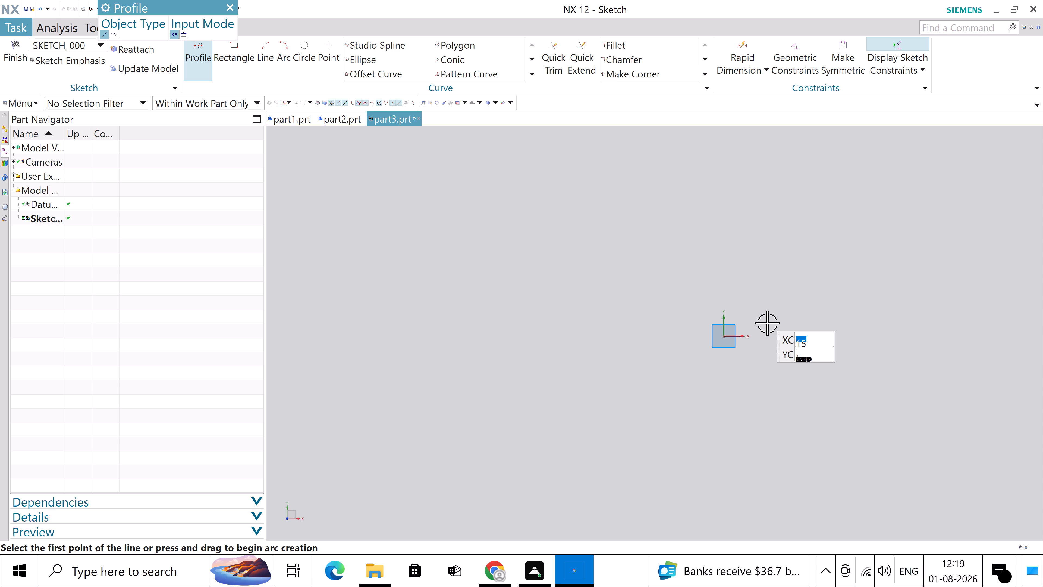
{"action": "left_click", "coordinate": [724, 335]}
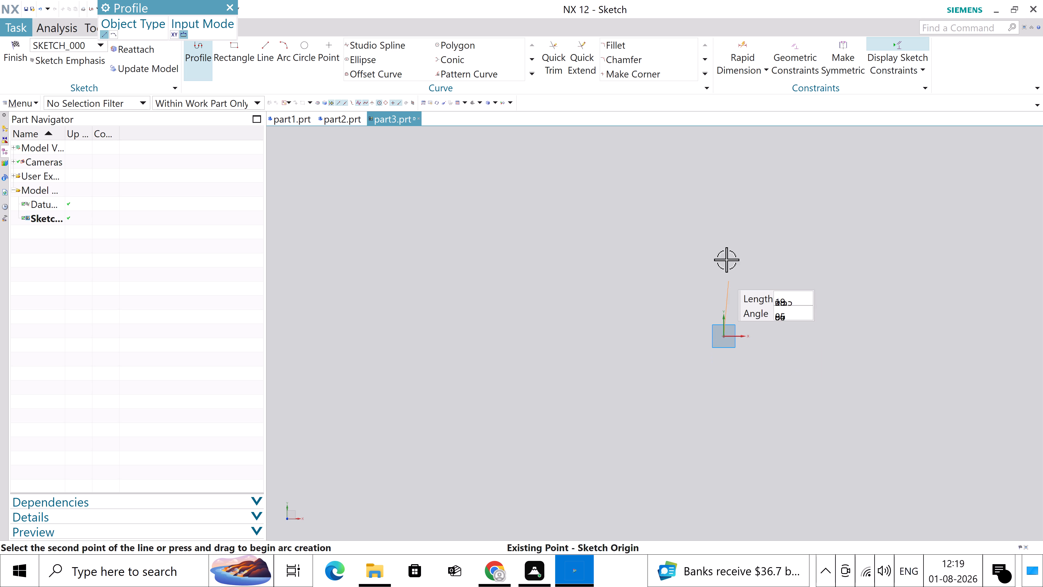
{"action": "type", "text": "28"}
{"action": "key", "text": "Return"}
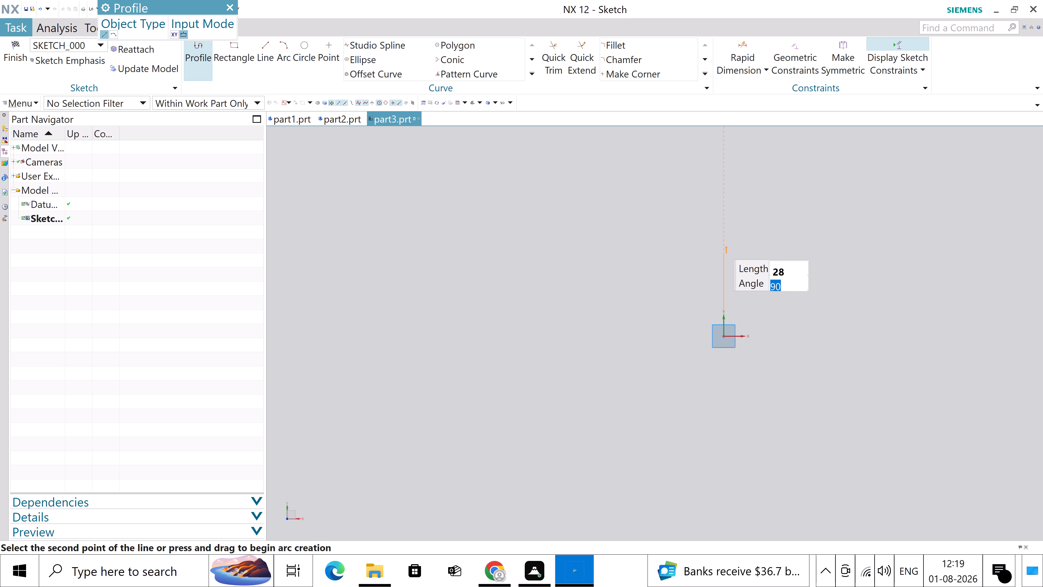
{"action": "key", "text": "shift+Tab"}
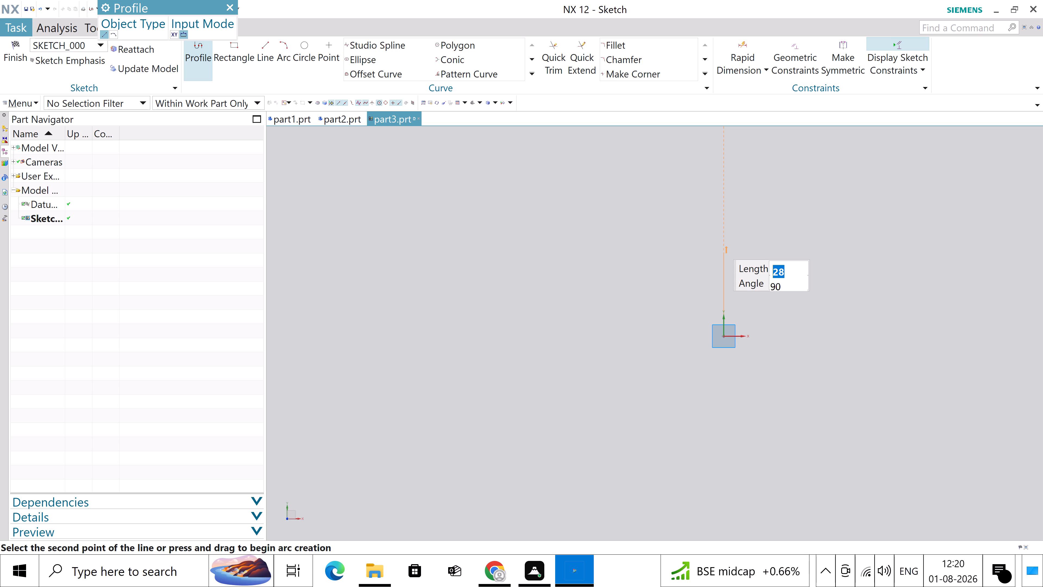
{"action": "type", "text": "60"}
{"action": "key", "text": "Tab"}
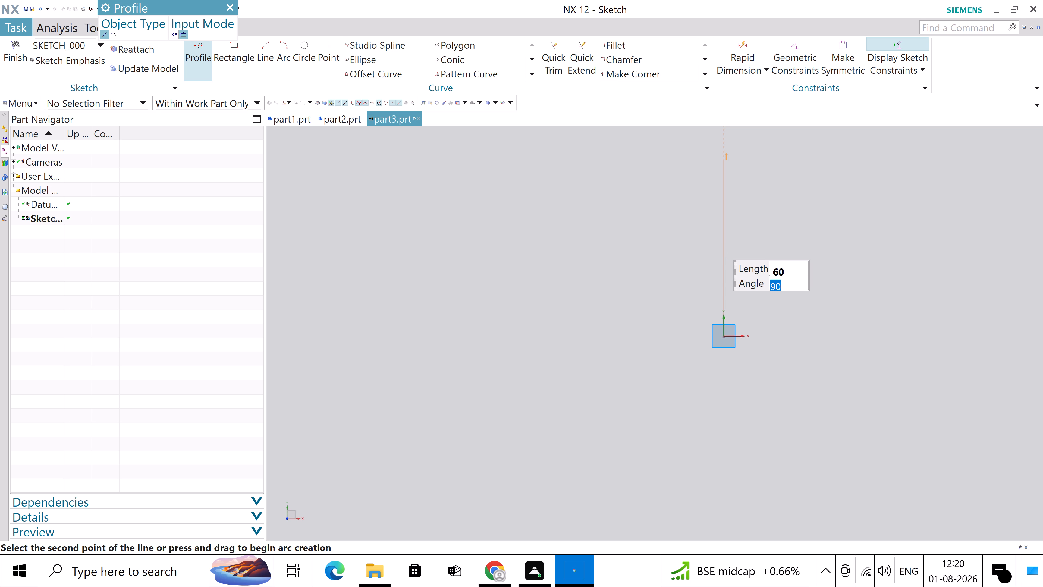
{"action": "key", "text": "Return"}
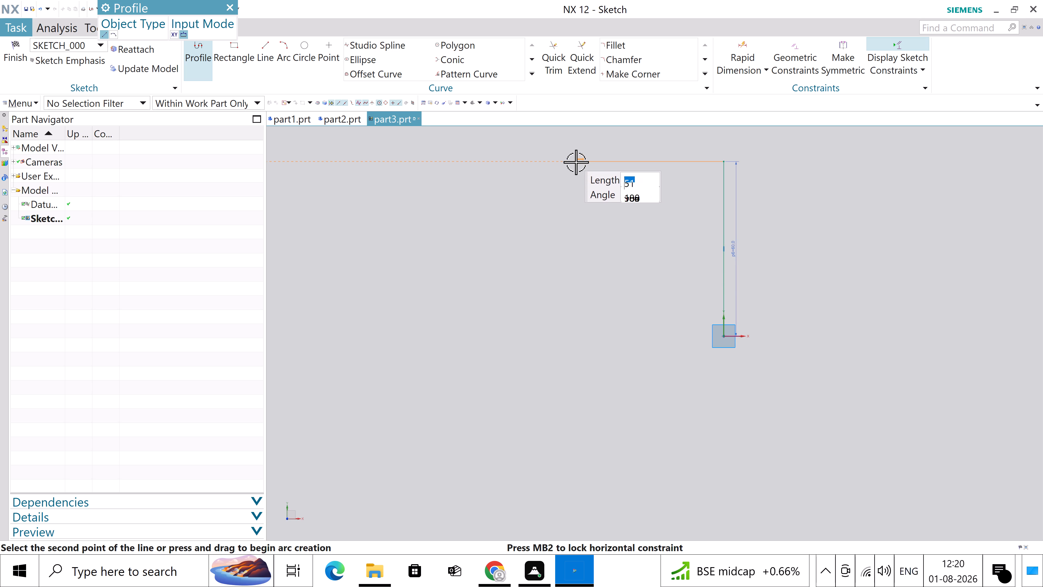
Continue the profile with a 28 mm horizontal line toward negative X and a 15 mm vertical line downward.
{"action": "type", "text": "28"}
{"action": "key", "text": "Return"}
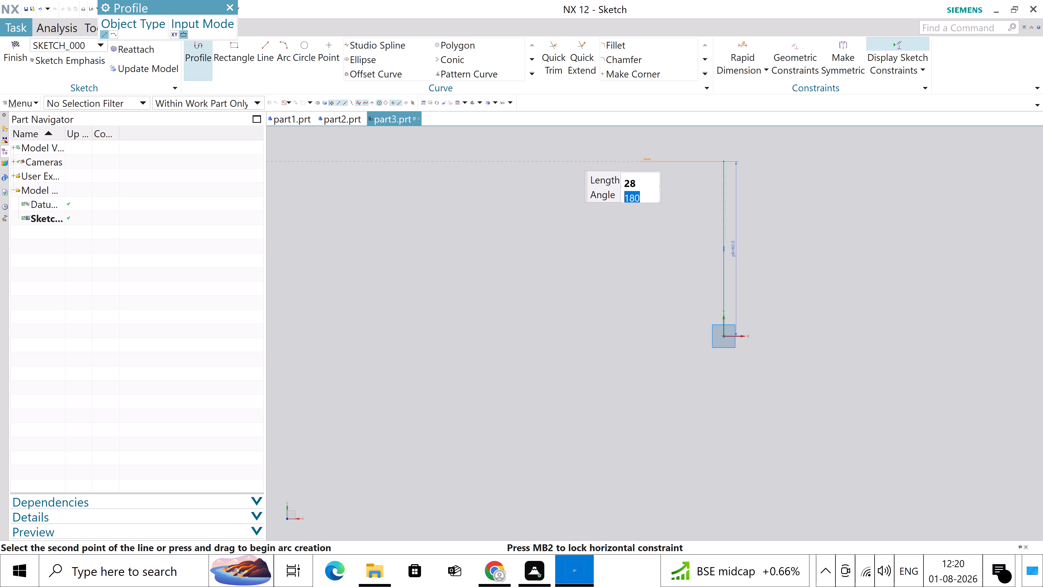
{"action": "key", "text": "Return"}
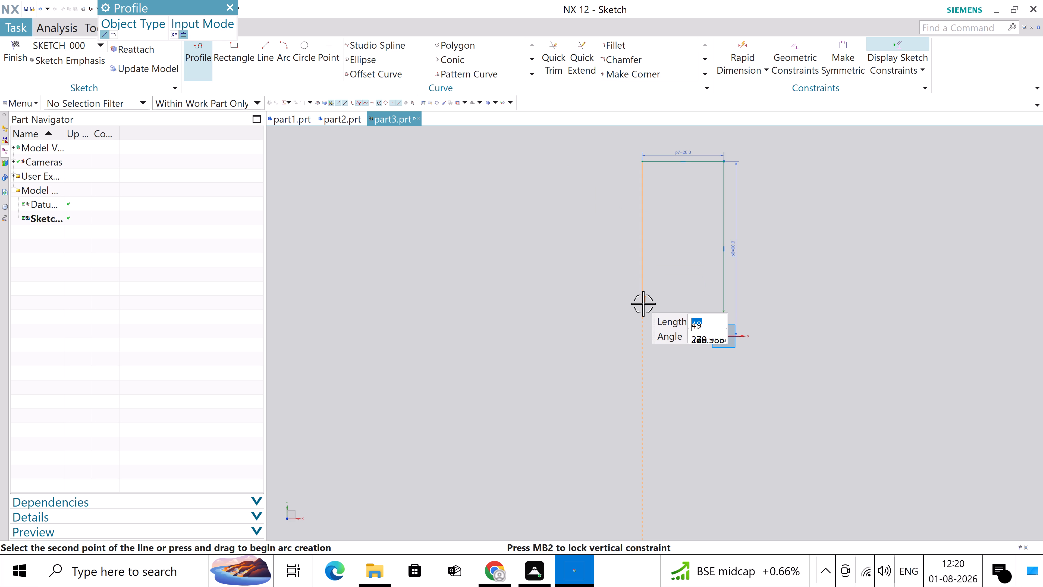
{"action": "type", "text": "15"}
{"action": "key", "text": "Return"}
{"action": "key", "text": "Return"}
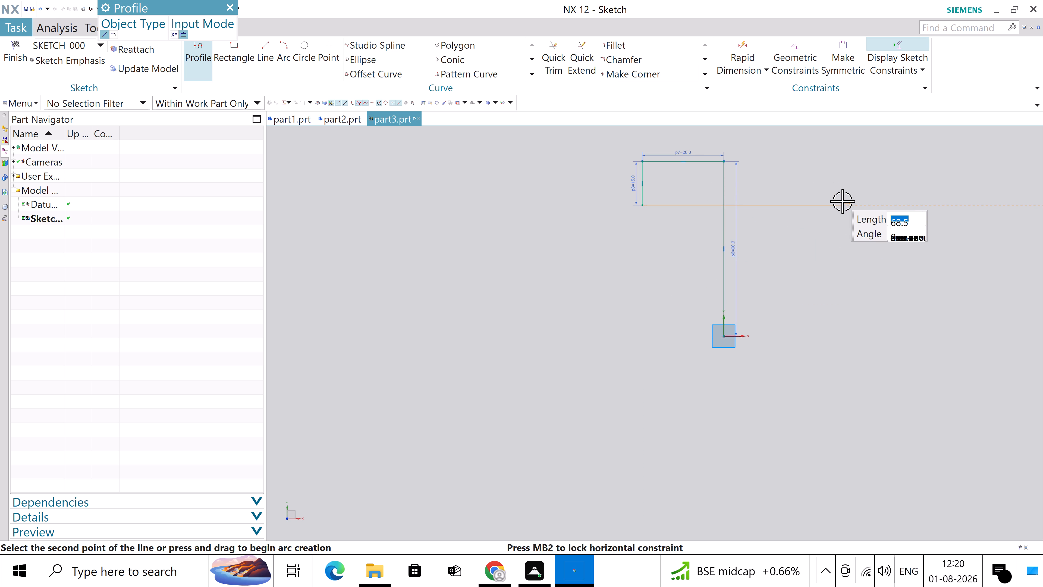
Continue the profile with a rectangular notch cut inward, 8 mm deep and 16 mm high.
{"action": "key", "text": "8"}
{"action": "key", "text": "Return"}
{"action": "key", "text": "Return"}
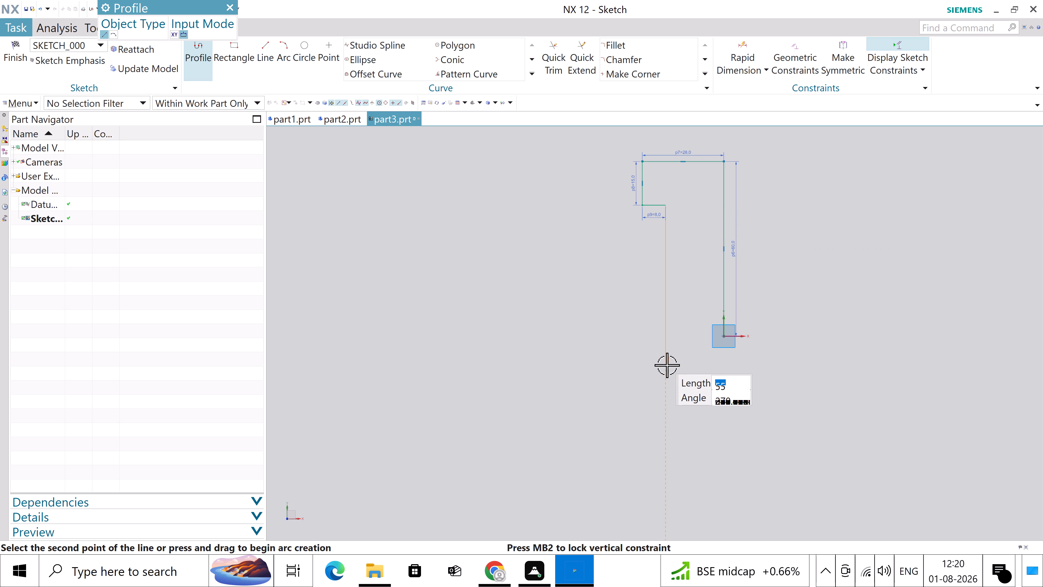
{"action": "type", "text": "16"}
{"action": "key", "text": "Return"}
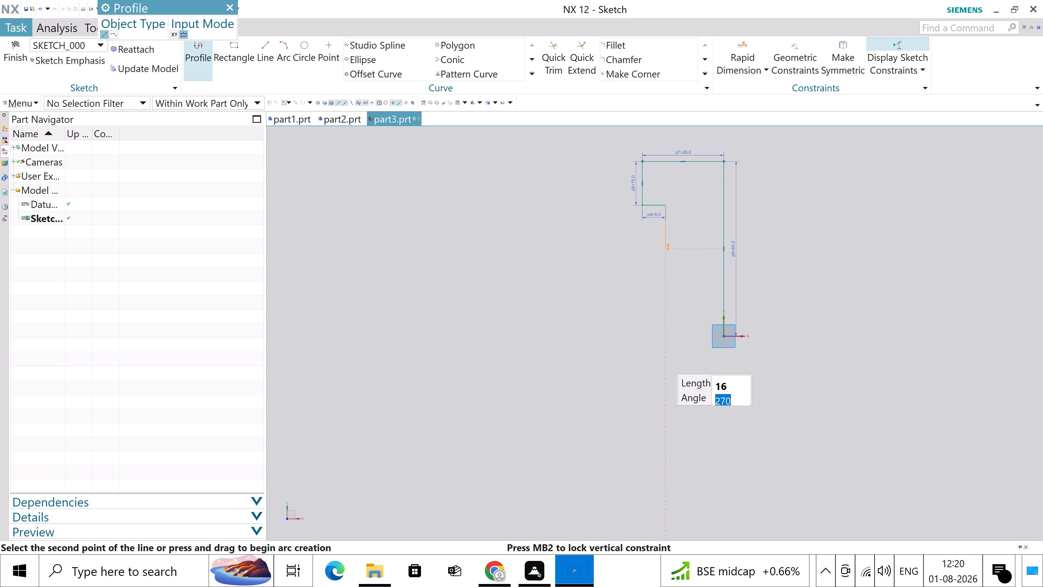
{"action": "key", "text": "Return"}
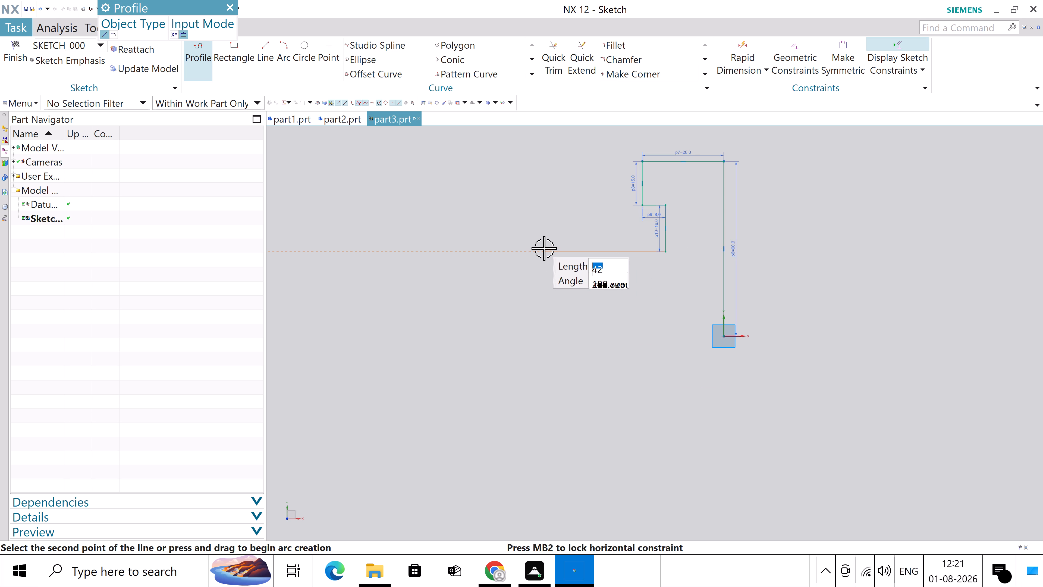
{"action": "key", "text": "8"}
{"action": "key", "text": "Return"}
{"action": "key", "text": "Return"}
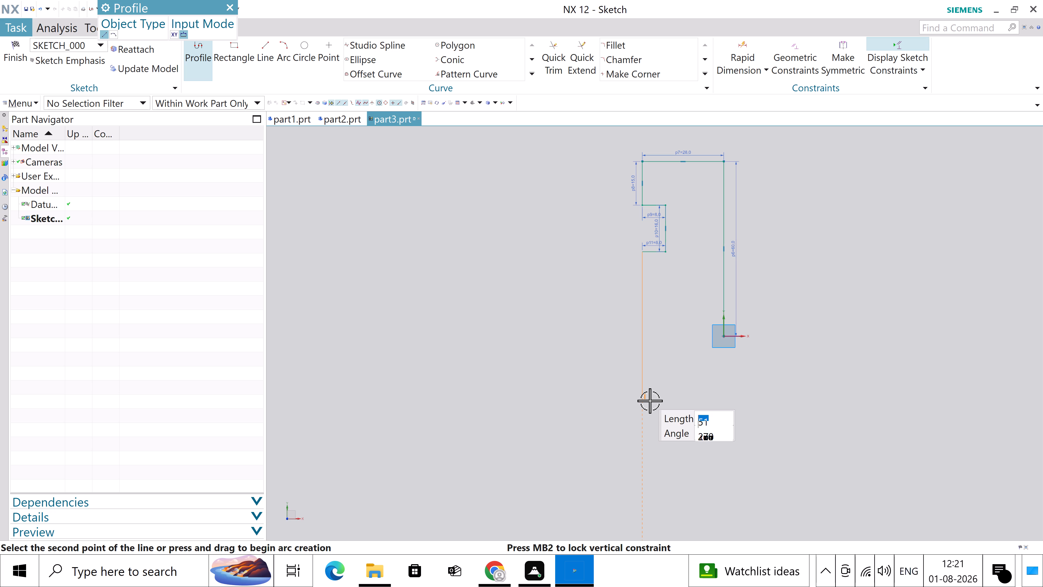
Continue the profile with a 29 mm line downward at 270°, and close it with a line to the sketch origin.
{"action": "type", "text": "29"}
{"action": "key", "text": "Return"}
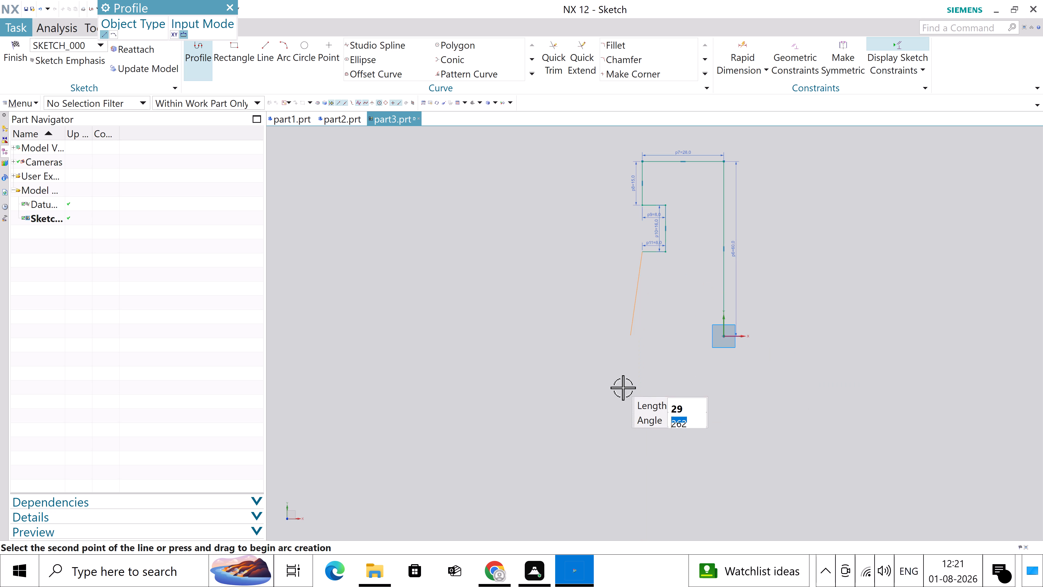
{"action": "type", "text": "270"}
{"action": "key", "text": "Return"}
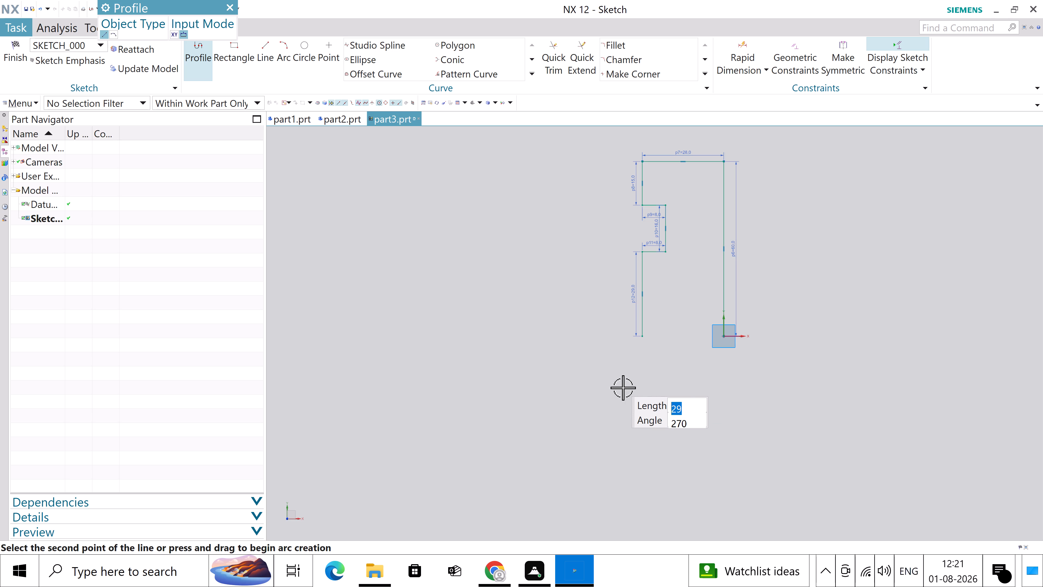
{"action": "left_click", "coordinate": [726, 335]}
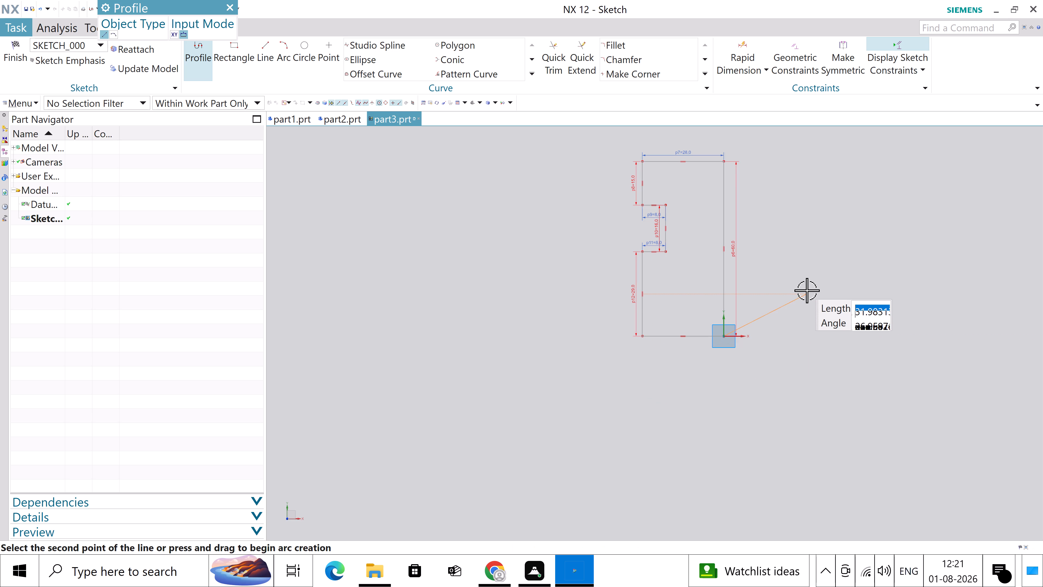
{"action": "key", "text": "Escape"}
{"action": "key", "text": "Escape"}
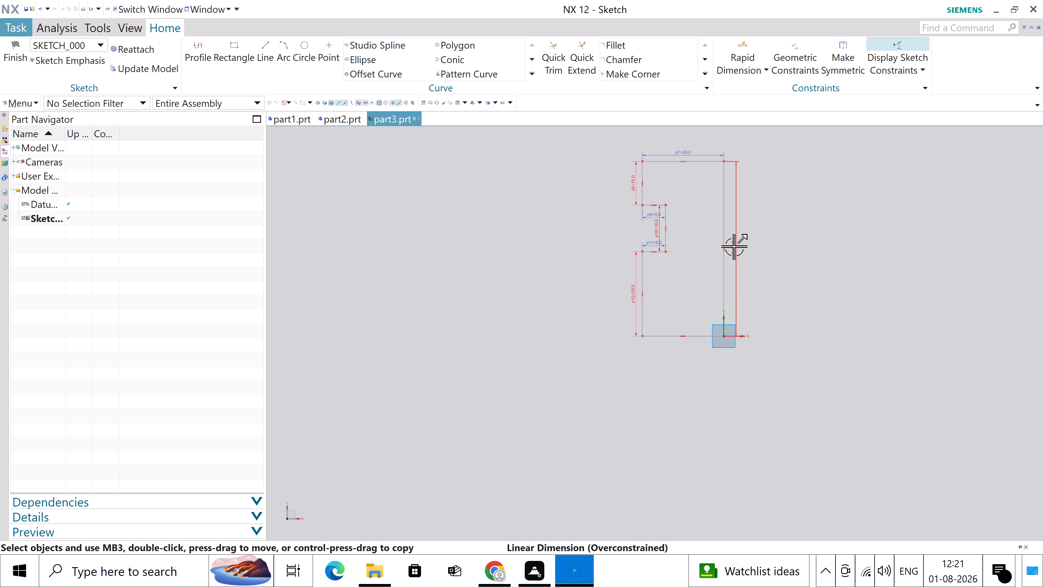
Delete the overconstraining 60 mm dimension from the profile's long vertical line.
{"action": "left_click", "coordinate": [734, 246]}
{"action": "key", "text": "Delete"}
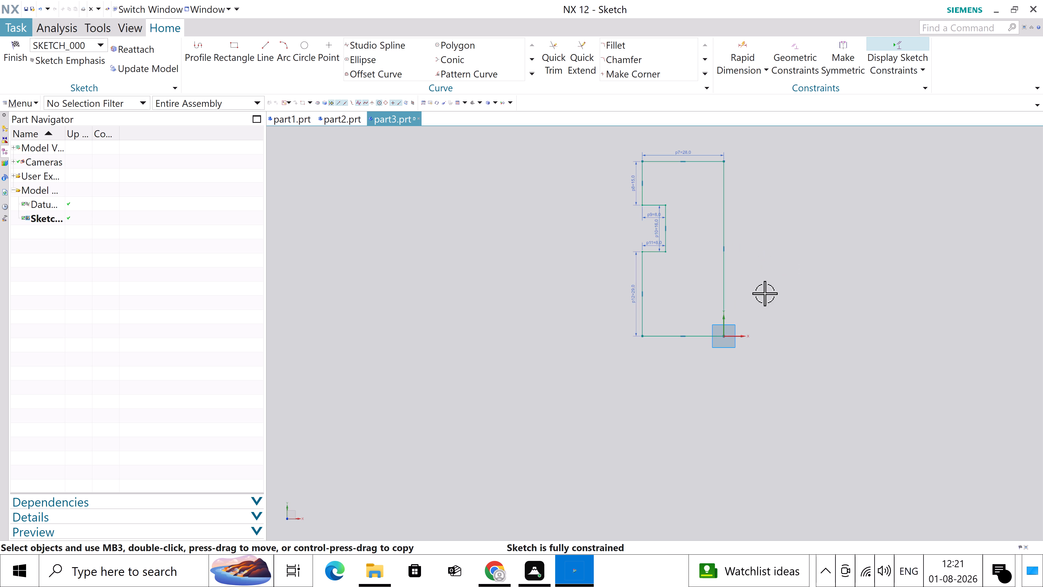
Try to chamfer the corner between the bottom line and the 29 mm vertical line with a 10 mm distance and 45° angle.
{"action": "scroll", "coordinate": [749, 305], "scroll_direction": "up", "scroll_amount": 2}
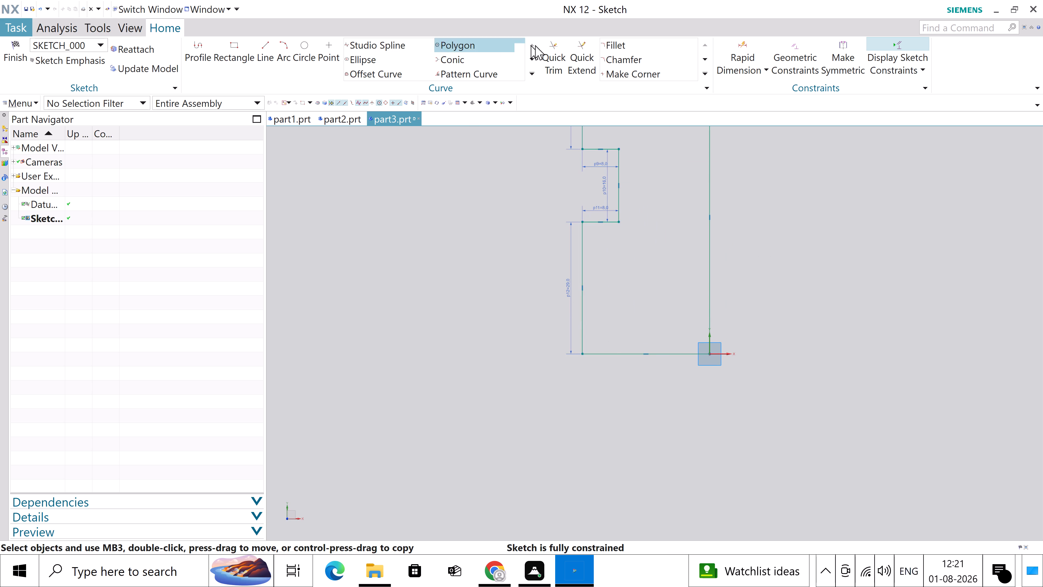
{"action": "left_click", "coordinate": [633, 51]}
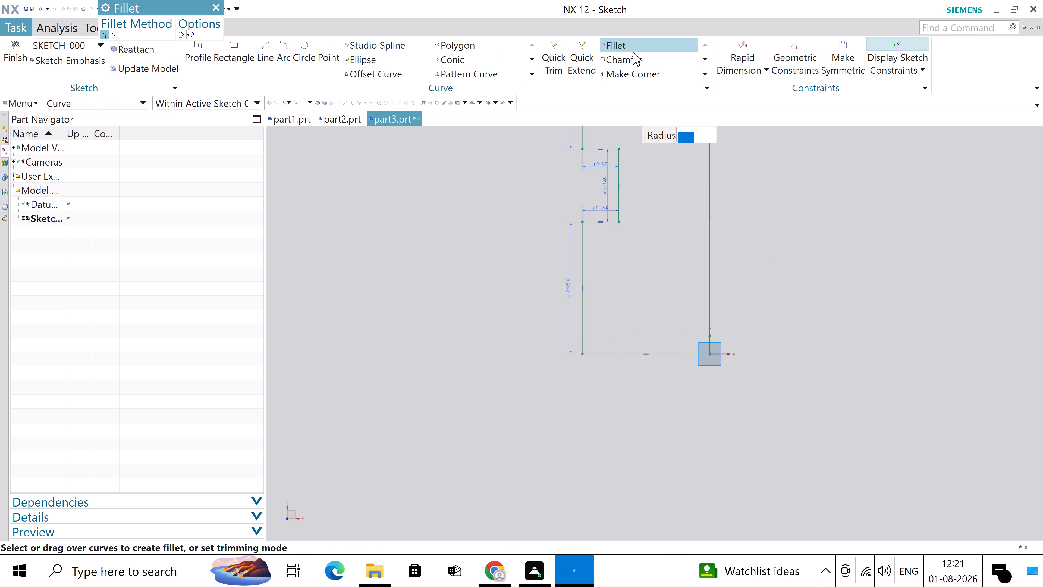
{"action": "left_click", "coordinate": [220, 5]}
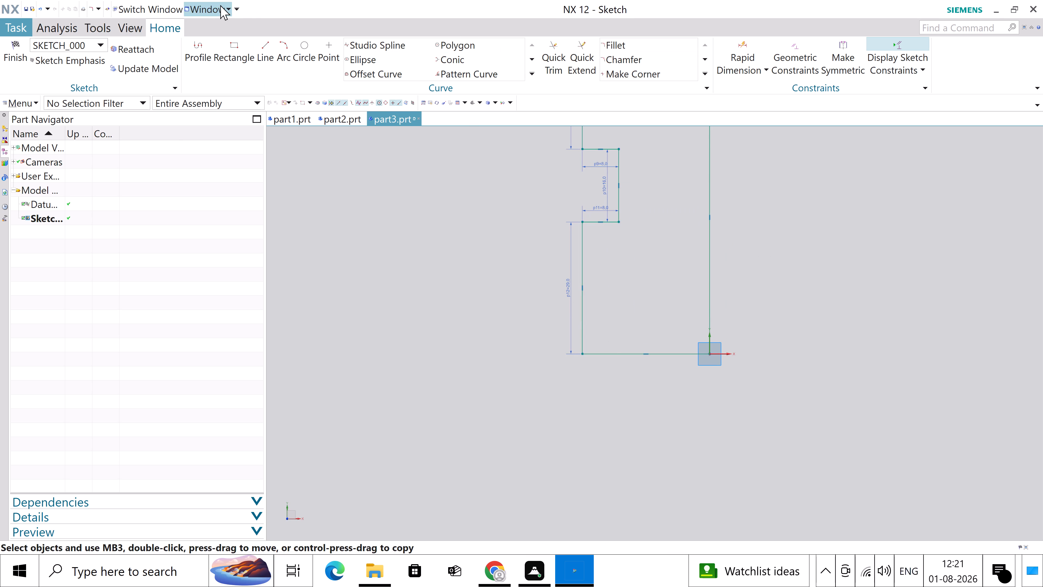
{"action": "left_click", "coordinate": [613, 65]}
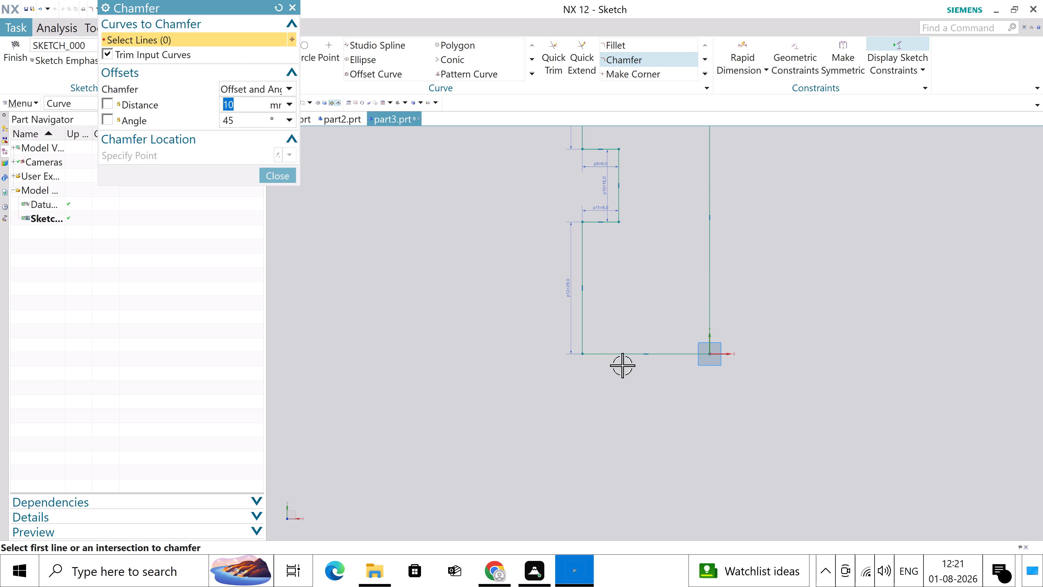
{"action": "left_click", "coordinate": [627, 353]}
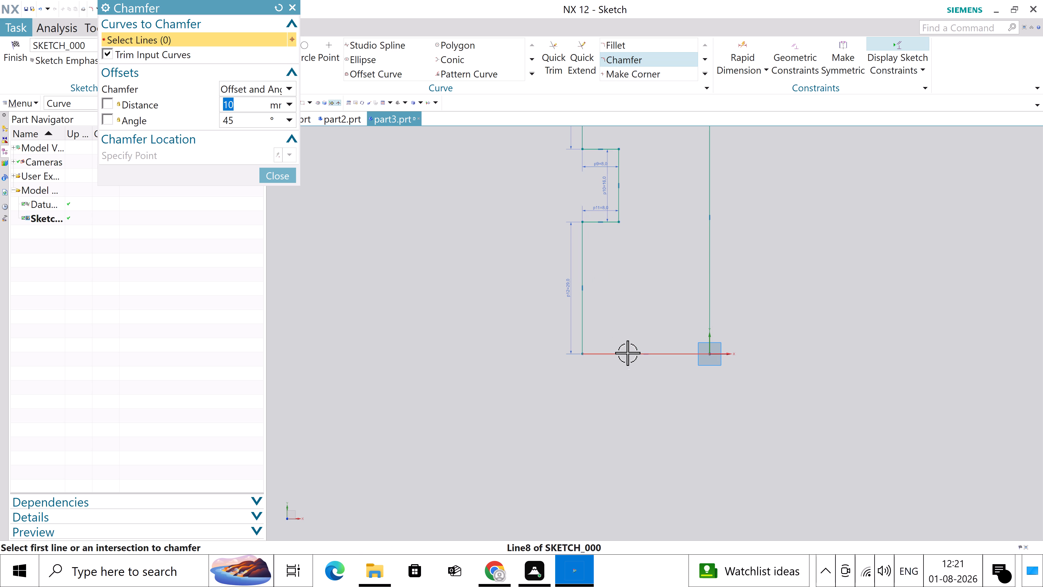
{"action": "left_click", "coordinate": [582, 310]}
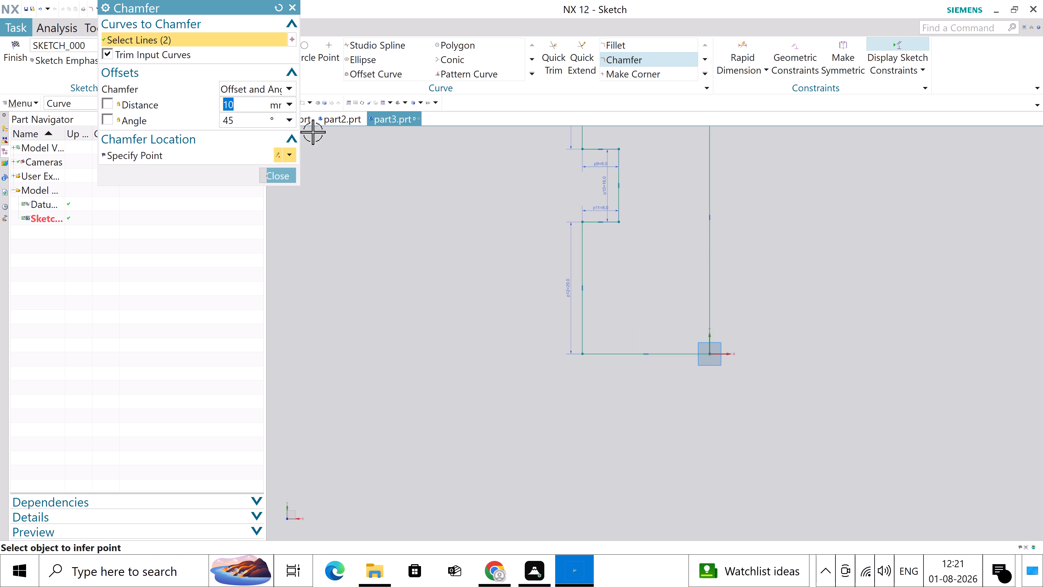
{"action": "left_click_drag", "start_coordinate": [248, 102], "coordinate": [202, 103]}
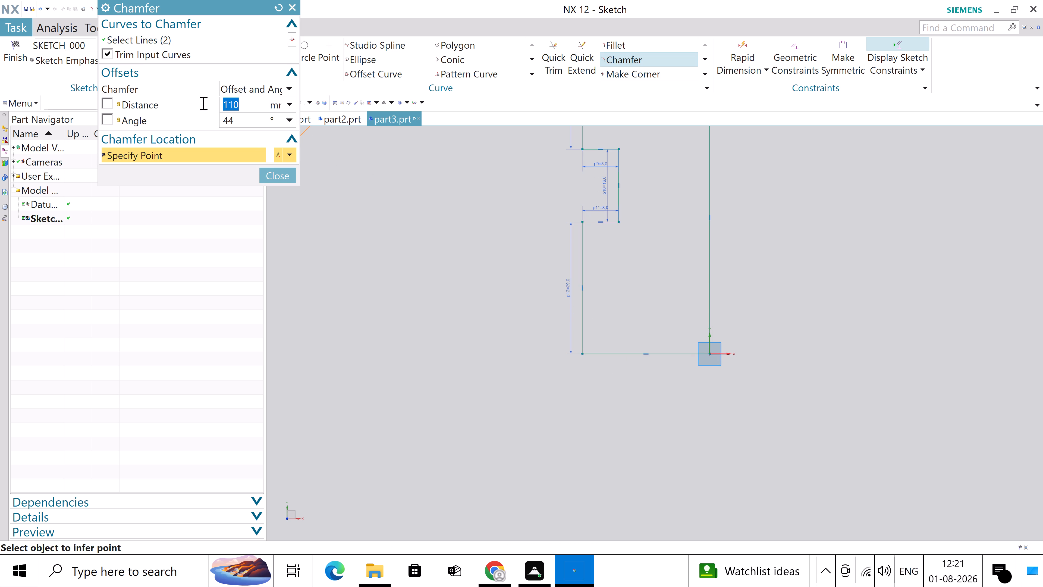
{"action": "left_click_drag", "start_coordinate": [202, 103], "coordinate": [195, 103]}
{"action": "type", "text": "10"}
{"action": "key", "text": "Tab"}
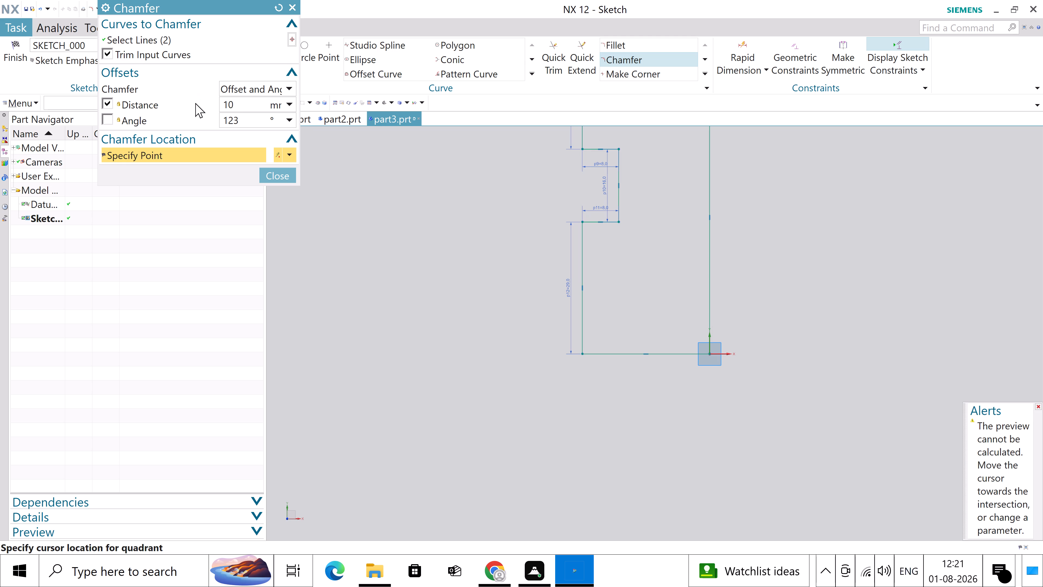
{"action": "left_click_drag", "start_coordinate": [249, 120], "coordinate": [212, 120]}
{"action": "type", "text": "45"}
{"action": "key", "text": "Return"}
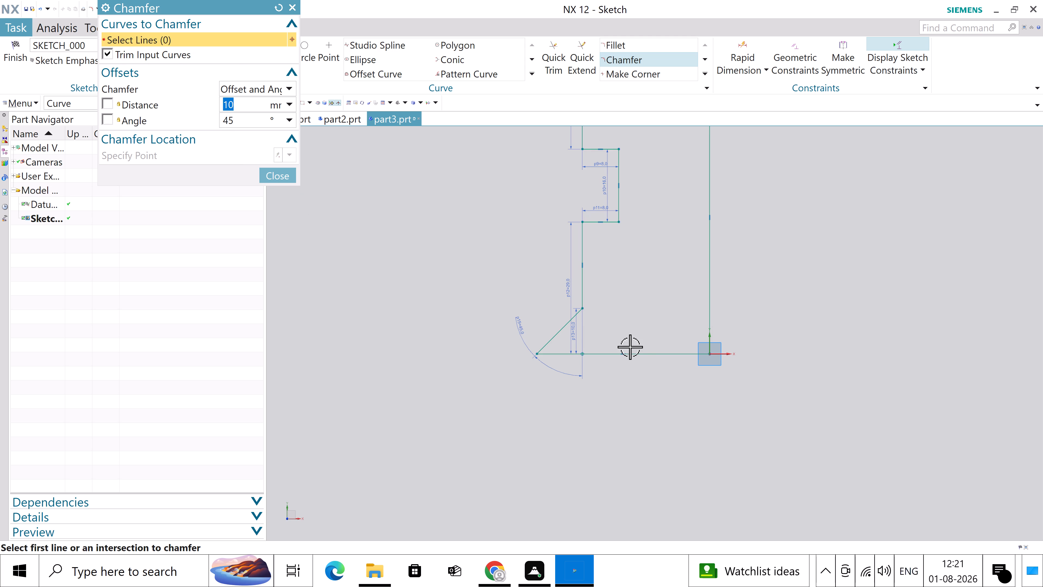
Chamfer the same bottom corner on the inner side of the profile, 10 mm at 45°.
{"action": "left_click", "coordinate": [641, 354]}
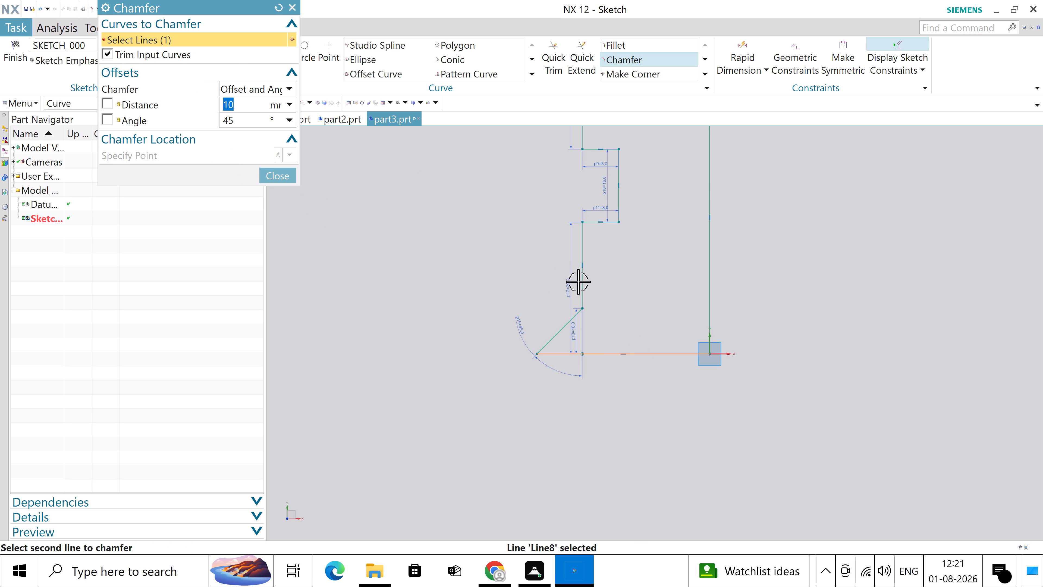
{"action": "left_click", "coordinate": [584, 285]}
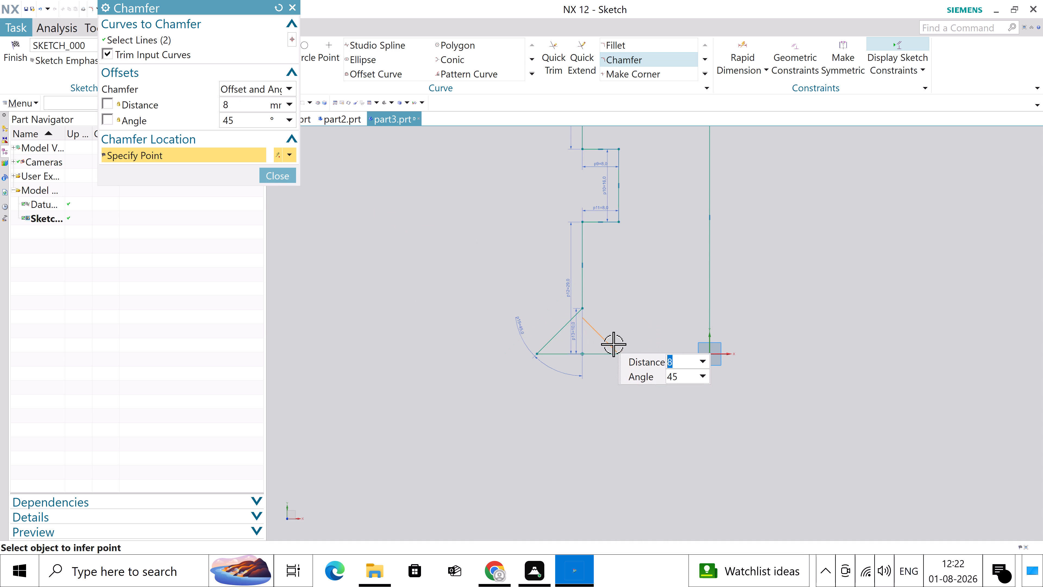
{"action": "left_click", "coordinate": [616, 341]}
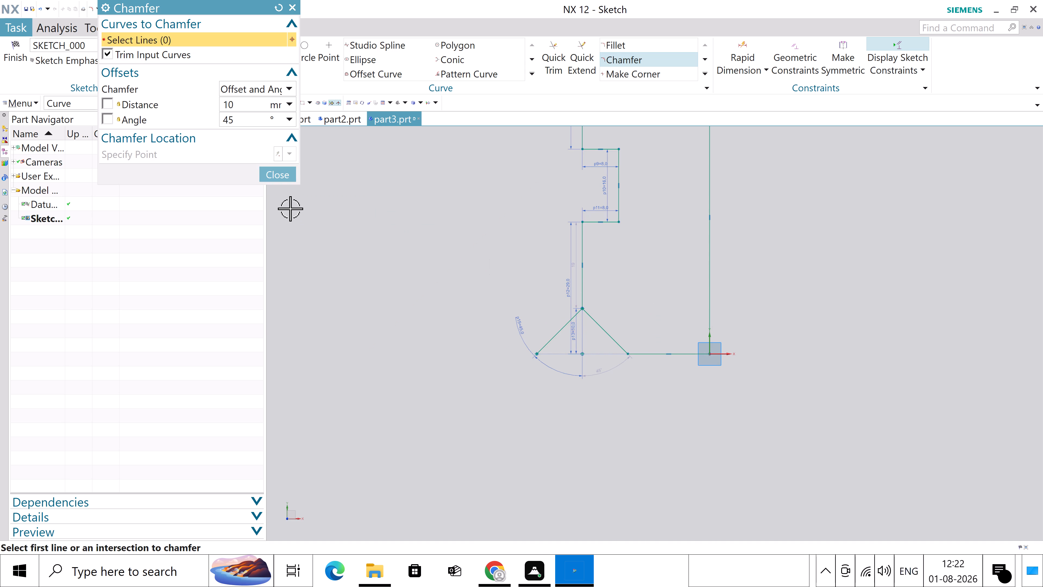
{"action": "left_click", "coordinate": [285, 181]}
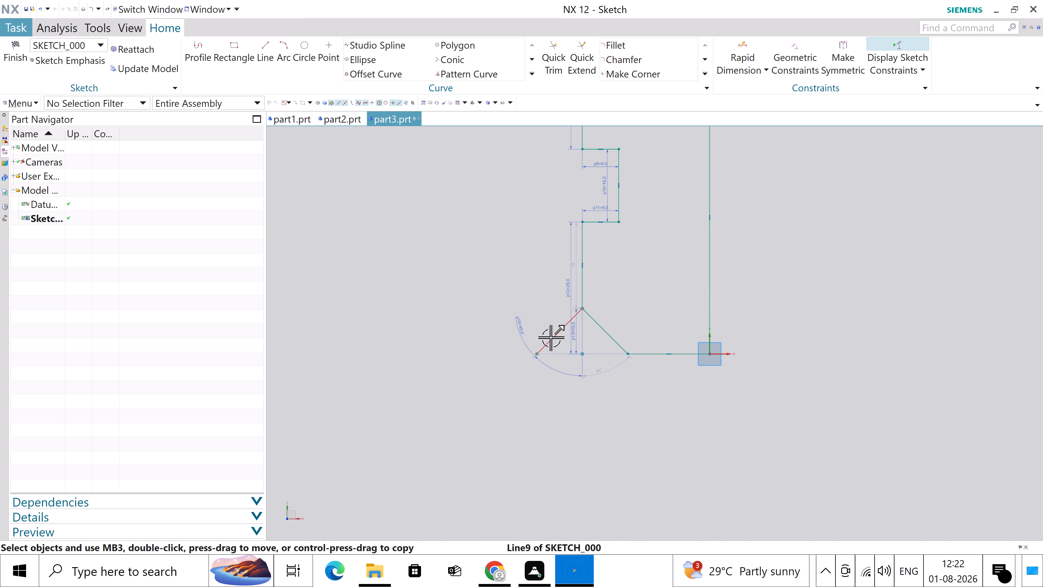
Delete the misplaced chamfer line that lies outside the profile.
{"action": "left_click", "coordinate": [551, 337]}
{"action": "key", "text": "Delete"}
Delete the Point on Curve constraints at the old corner and the stray points left over from the chamfering.
{"action": "scroll", "coordinate": [593, 335], "scroll_direction": "up", "scroll_amount": 3}
{"action": "left_click", "coordinate": [573, 372]}
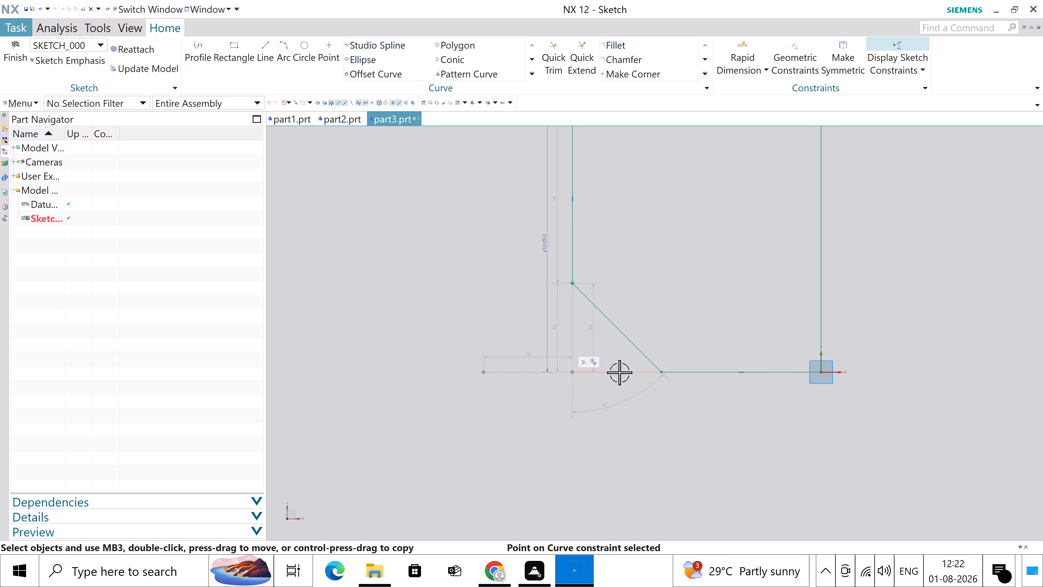
{"action": "key", "text": "Delete"}
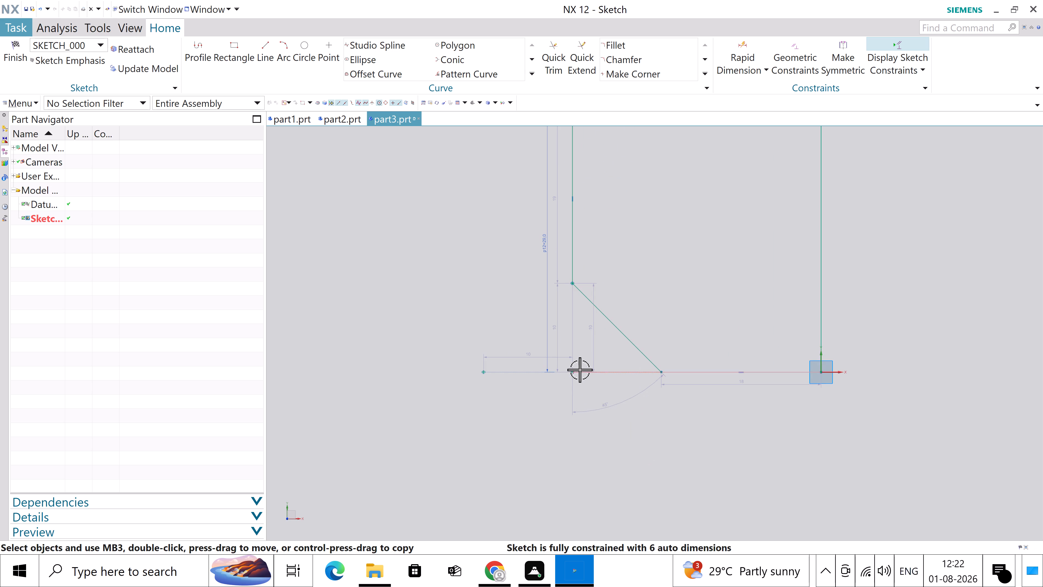
{"action": "left_click", "coordinate": [573, 373]}
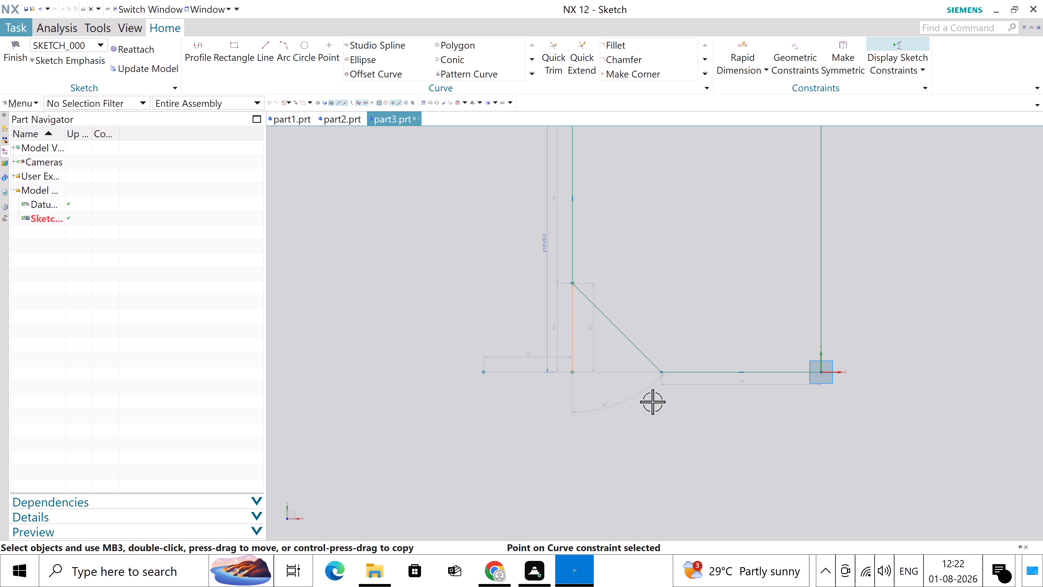
{"action": "scroll", "coordinate": [585, 398], "scroll_direction": "up", "scroll_amount": 4}
{"action": "left_click", "coordinate": [585, 367]}
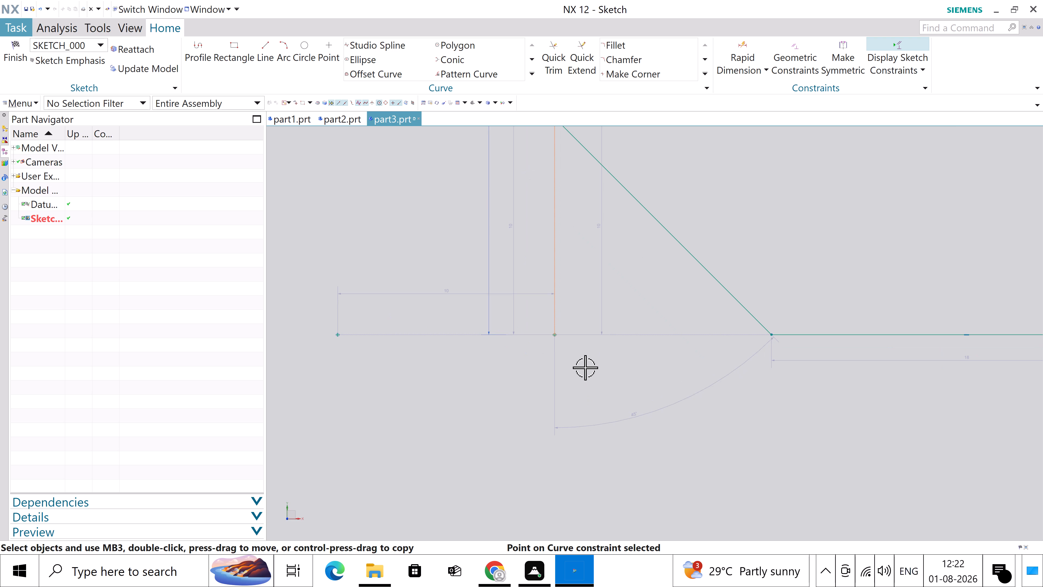
{"action": "left_click", "coordinate": [554, 335]}
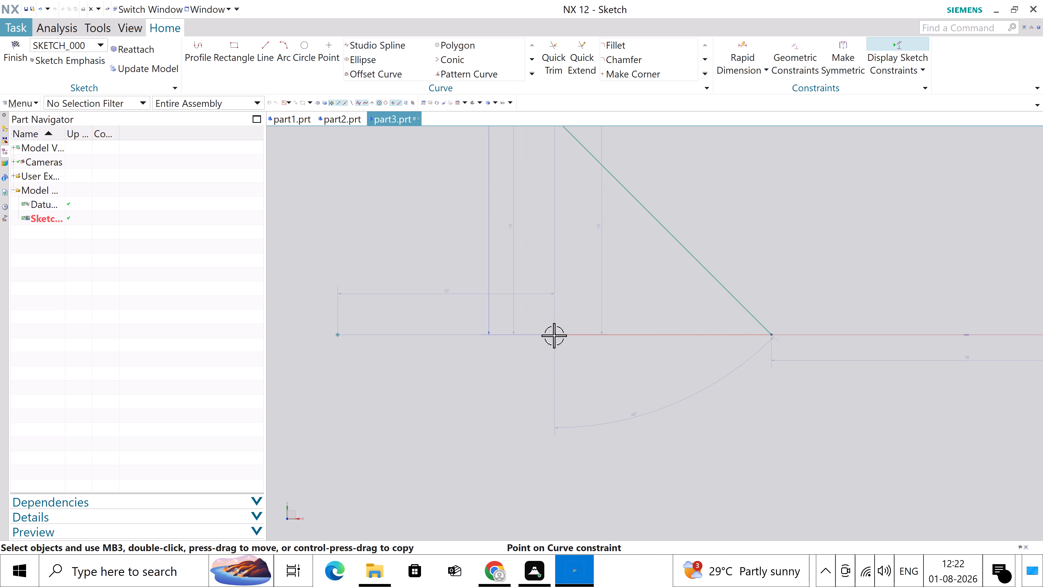
{"action": "key", "text": "Delete"}
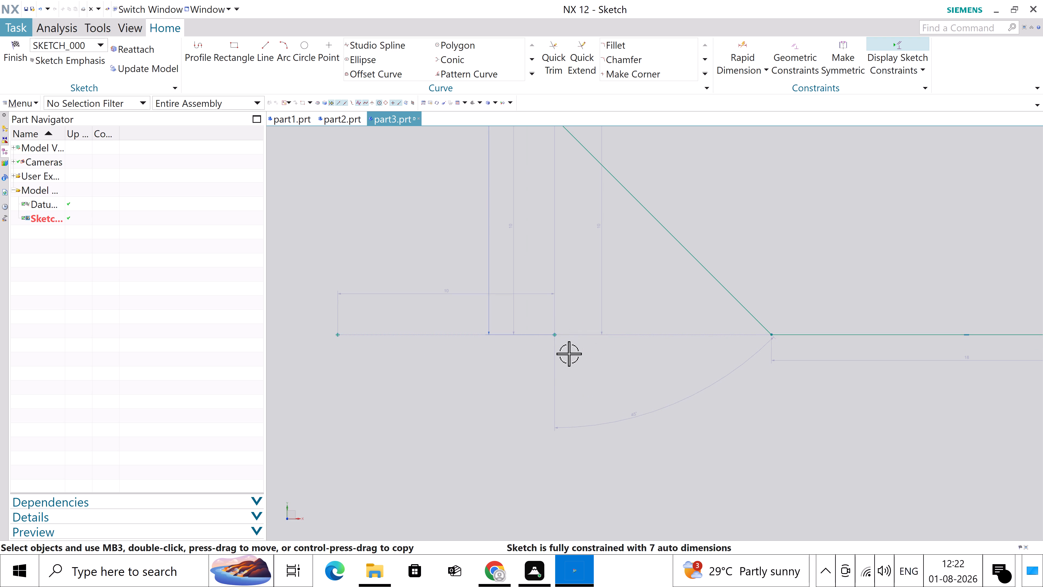
{"action": "left_click_drag", "start_coordinate": [569, 354], "coordinate": [351, 274]}
{"action": "key", "text": "Delete"}
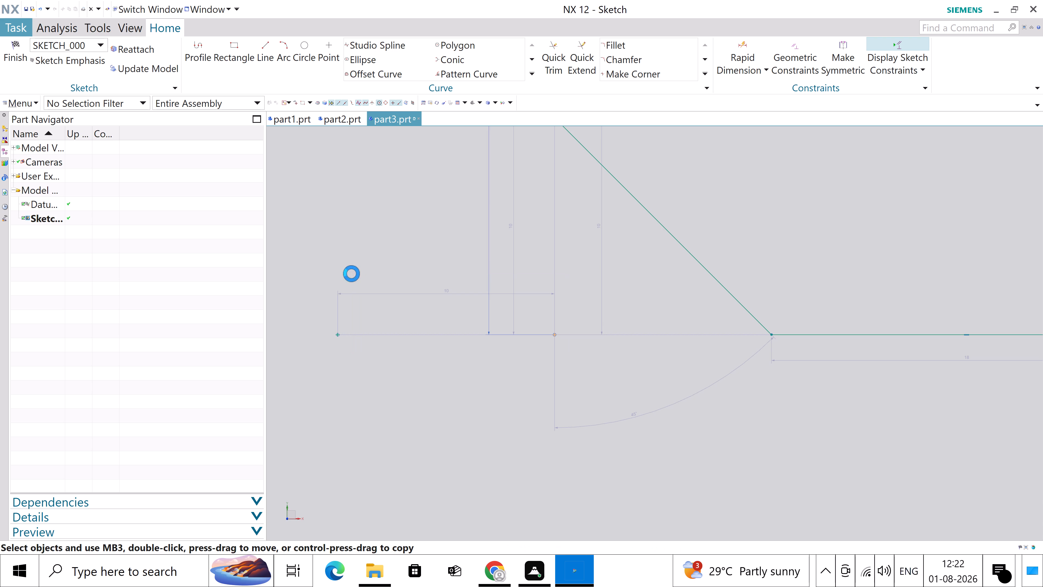
{"action": "scroll", "coordinate": [532, 328], "scroll_direction": "down", "scroll_amount": 2}
{"action": "left_click_drag", "start_coordinate": [489, 355], "coordinate": [459, 342]}
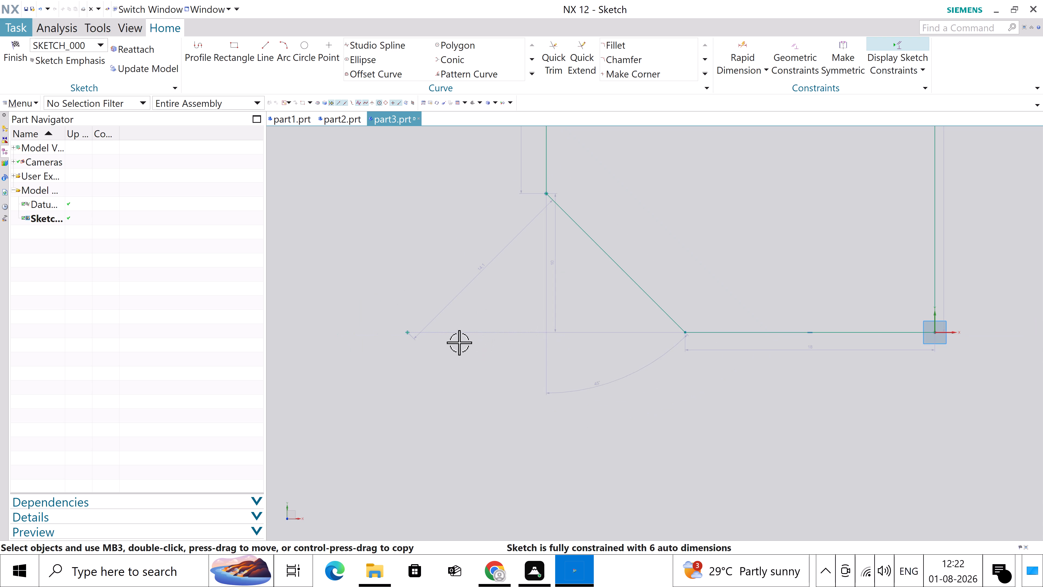
{"action": "left_click_drag", "start_coordinate": [459, 342], "coordinate": [365, 288]}
{"action": "key", "text": "Delete"}
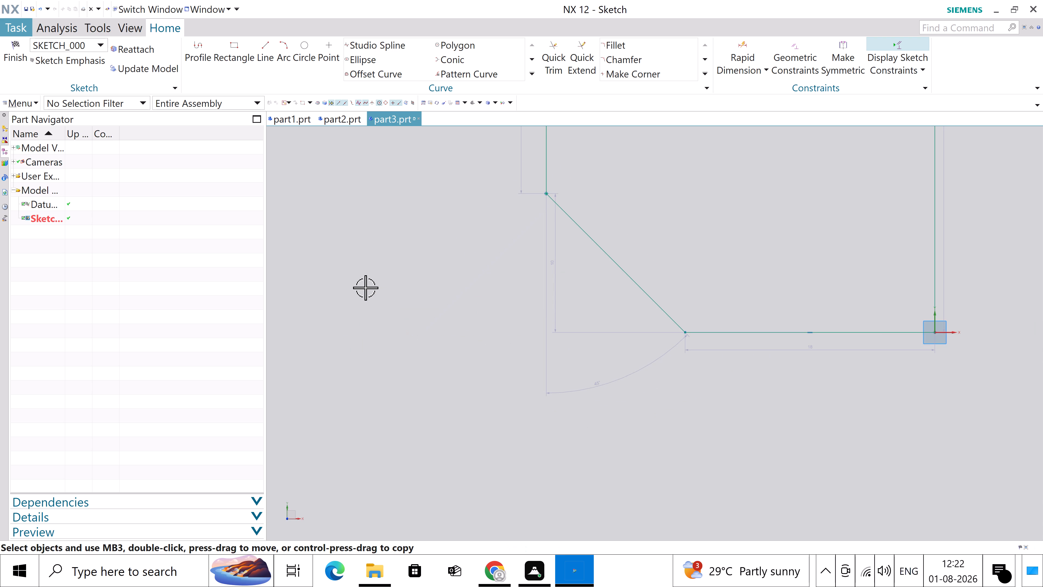
Finish the chamfered profile sketch and return to modeling.
{"action": "scroll", "coordinate": [562, 311], "scroll_direction": "down", "scroll_amount": 2}
{"action": "scroll", "coordinate": [647, 417], "scroll_direction": "down", "scroll_amount": 1}
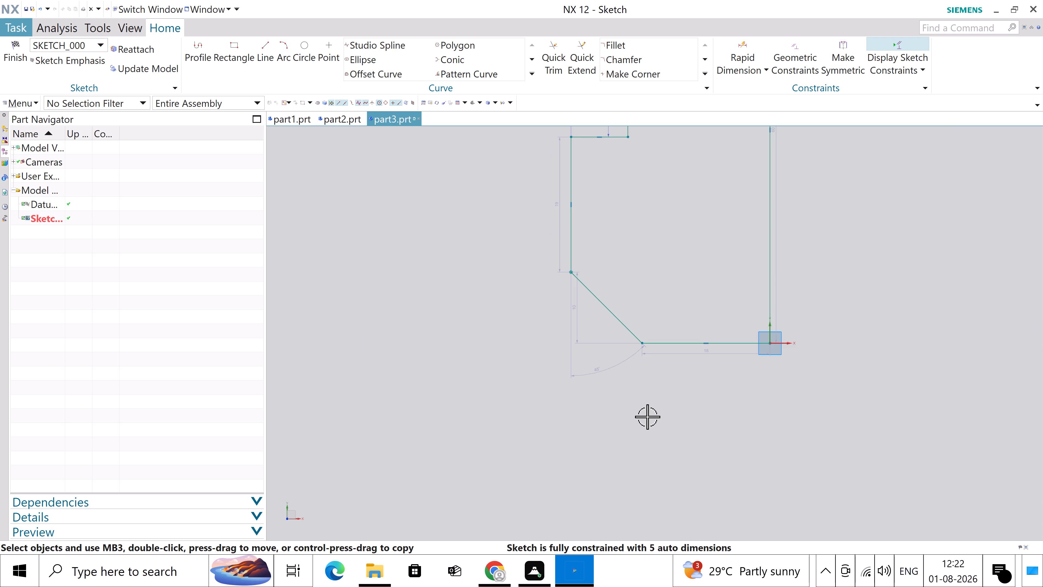
{"action": "scroll", "coordinate": [604, 339], "scroll_direction": "up", "scroll_amount": 3}
{"action": "scroll", "coordinate": [604, 339], "scroll_direction": "down", "scroll_amount": 1}
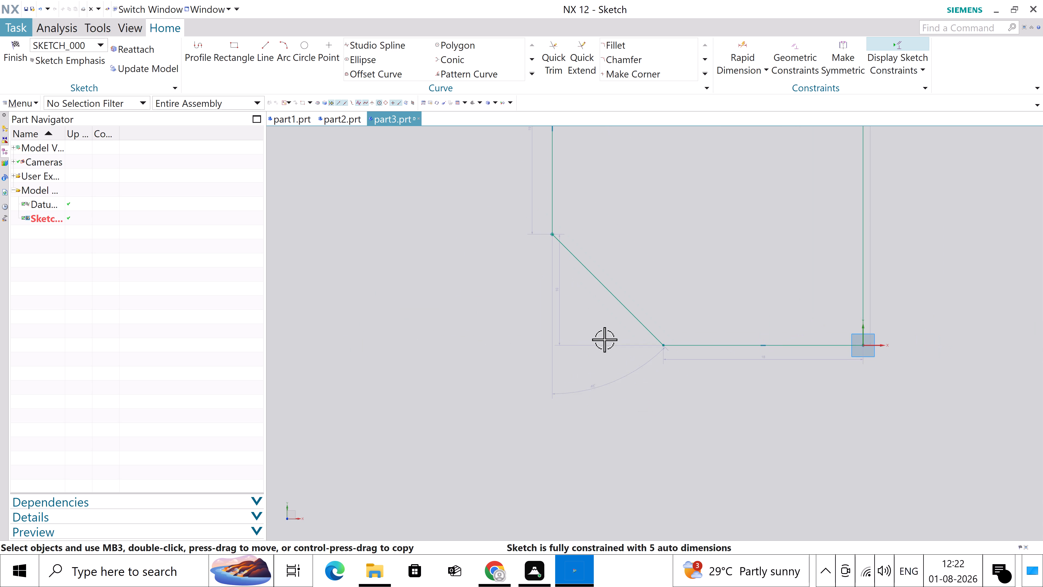
{"action": "scroll", "coordinate": [662, 401], "scroll_direction": "up", "scroll_amount": 3}
{"action": "scroll", "coordinate": [662, 401], "scroll_direction": "down", "scroll_amount": 5}
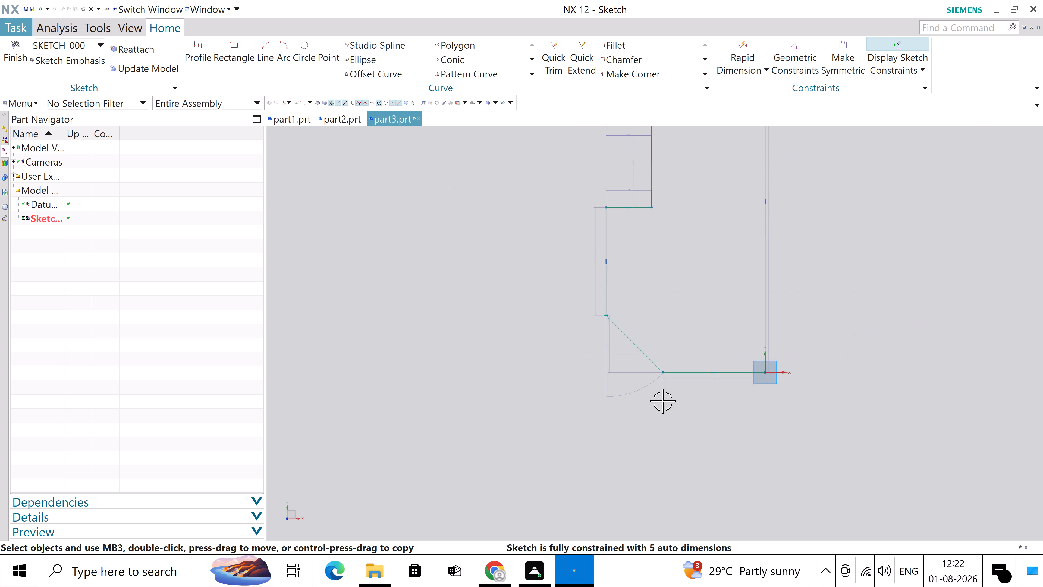
{"action": "scroll", "coordinate": [662, 401], "scroll_direction": "down", "scroll_amount": 3}
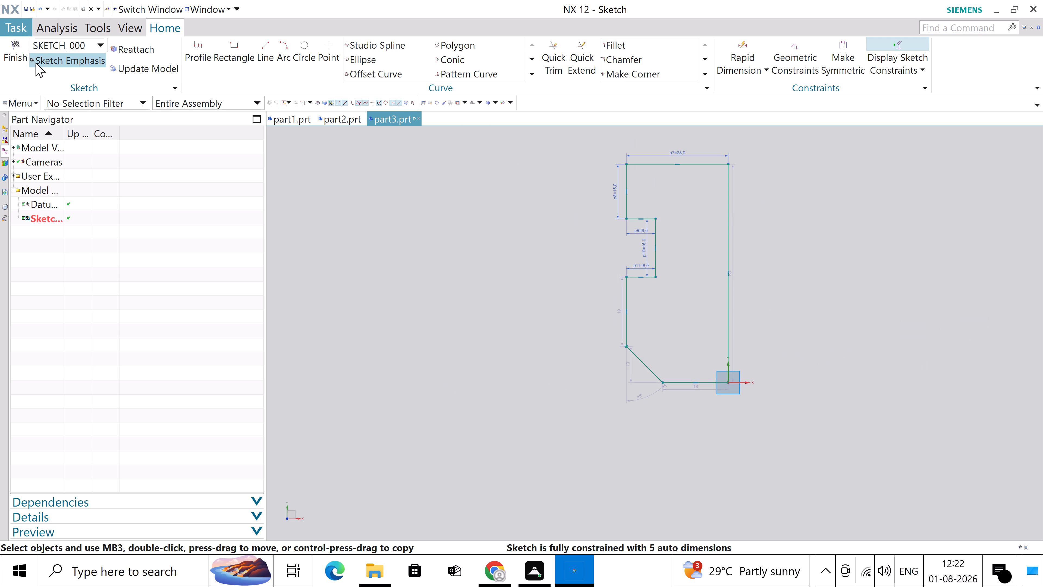
{"action": "left_click", "coordinate": [4, 44]}
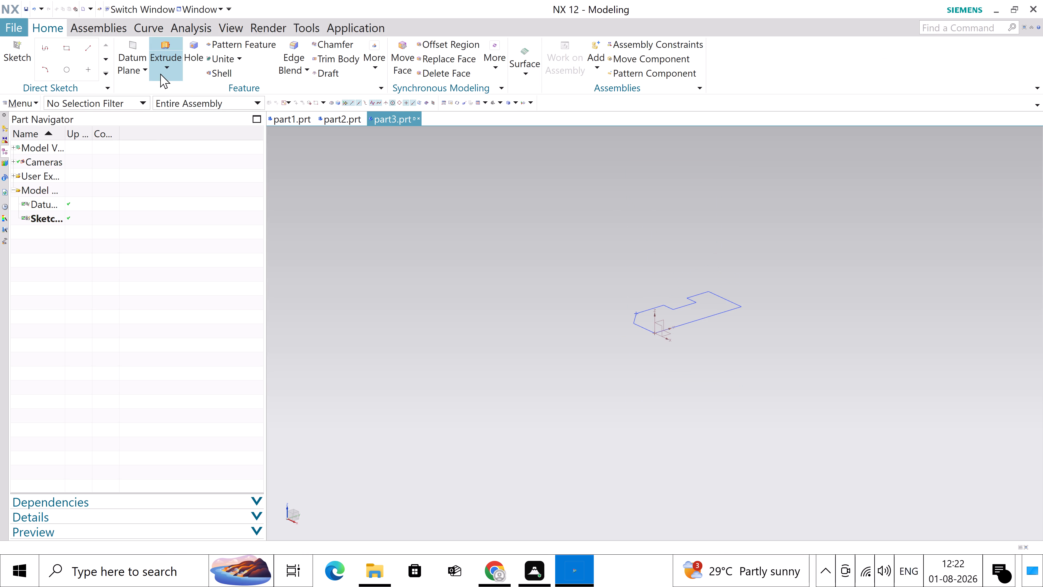
Extrude the chamfered profile as a solid with a symmetric distance of 290 mm on each side of the sketch plane.
{"action": "left_click", "coordinate": [160, 74]}
{"action": "left_click", "coordinate": [180, 90]}
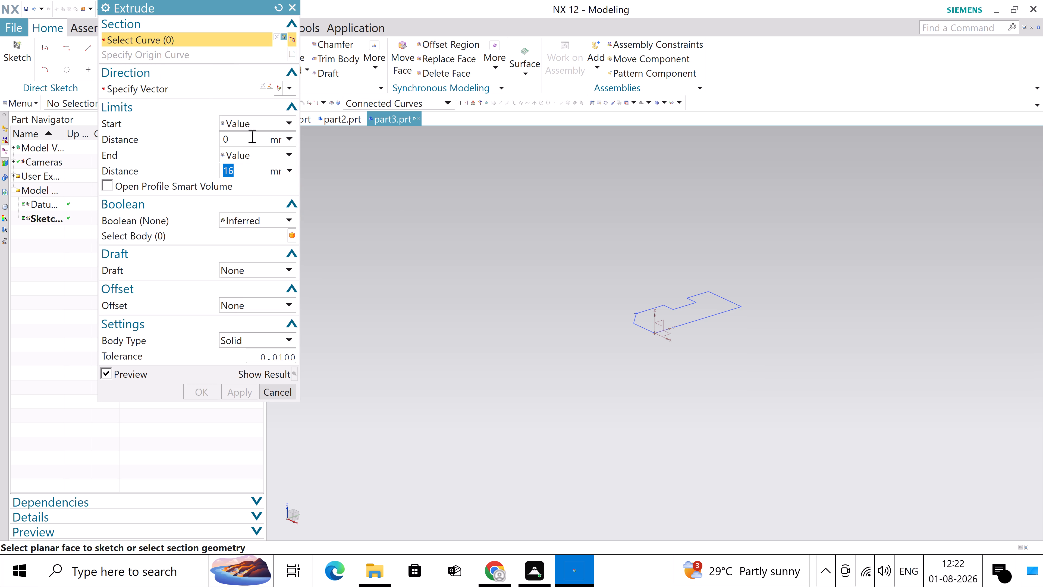
{"action": "type", "text": "580"}
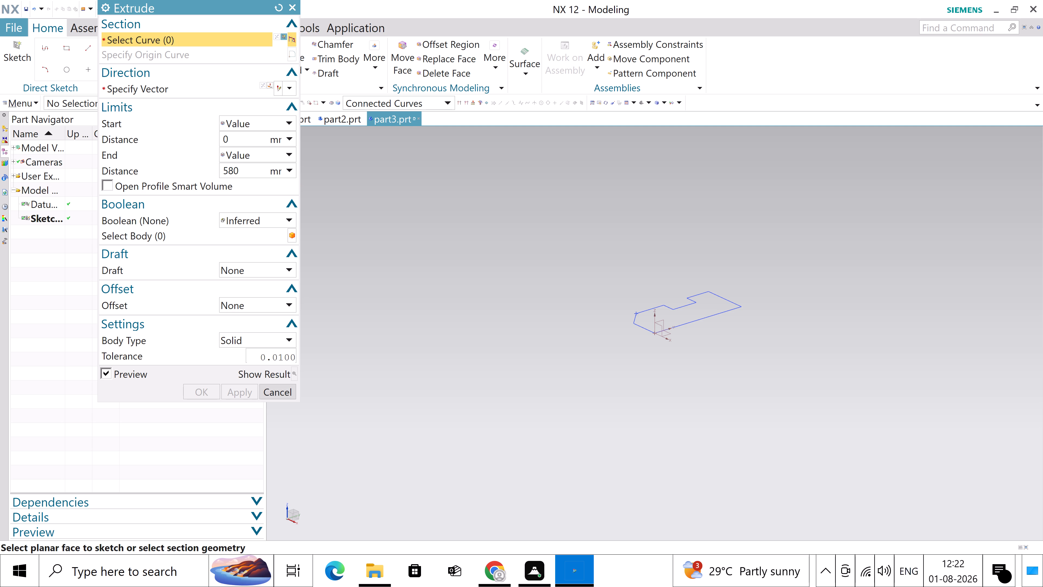
{"action": "key", "text": "Return"}
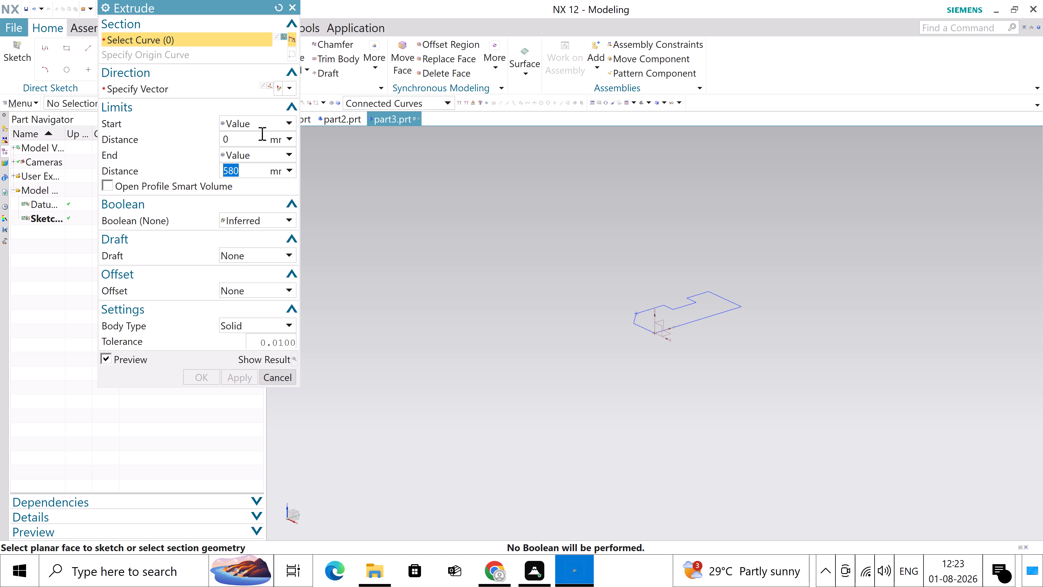
{"action": "left_click", "coordinate": [289, 86]}
{"action": "left_click", "coordinate": [277, 197]}
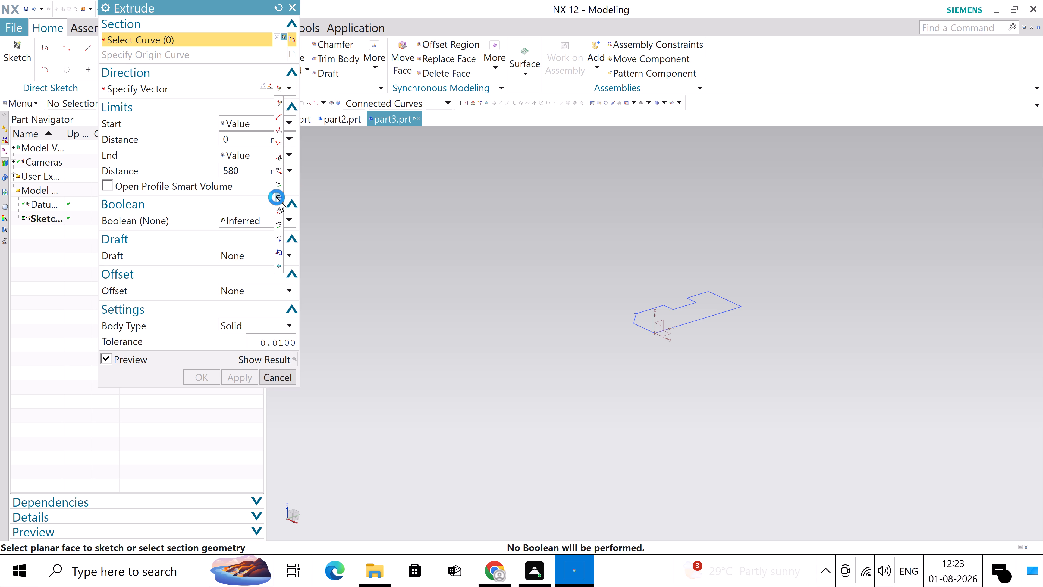
{"action": "left_click", "coordinate": [696, 320]}
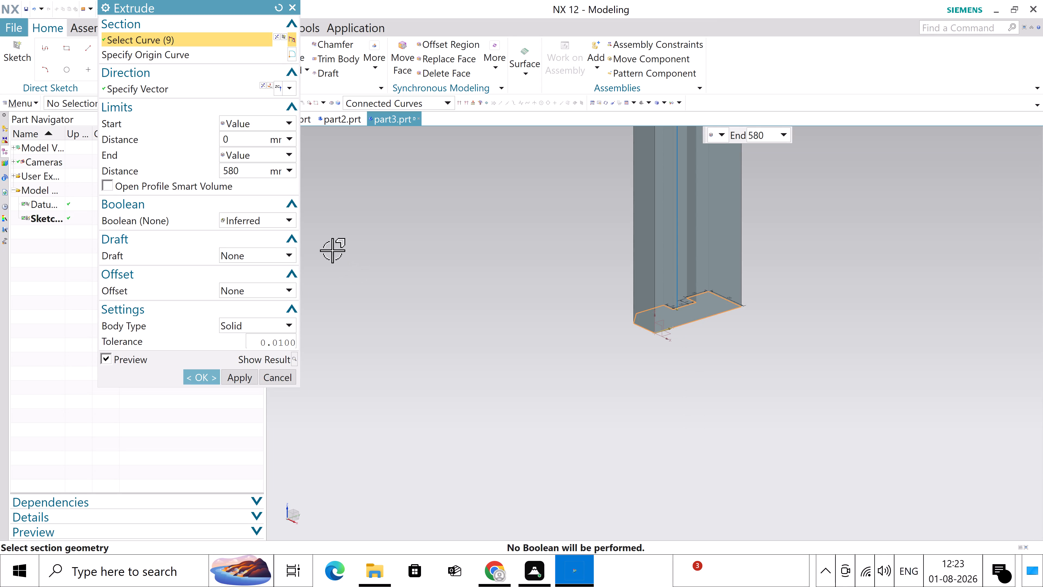
{"action": "left_click", "coordinate": [287, 127]}
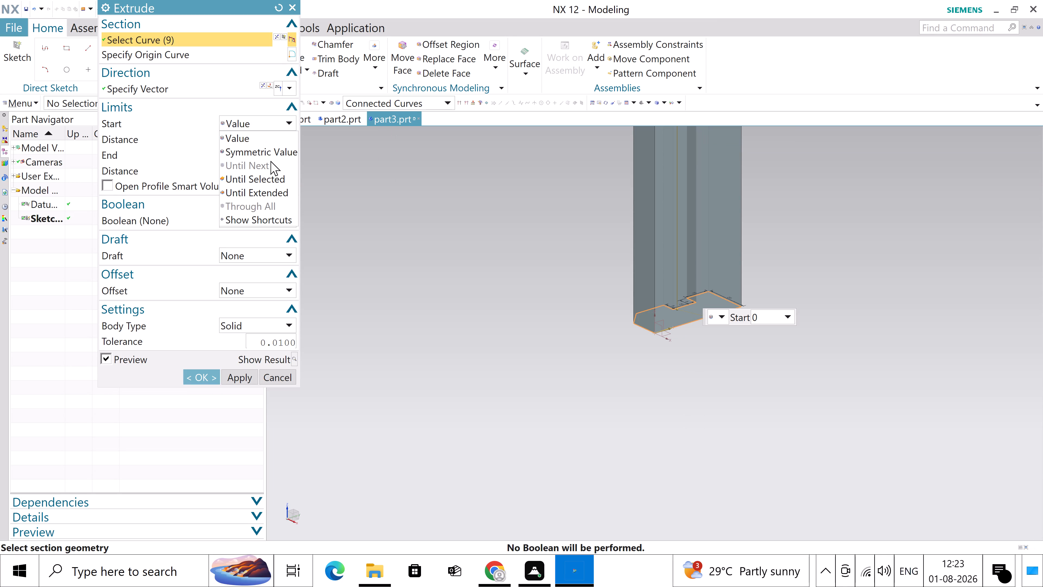
{"action": "left_click", "coordinate": [273, 155]}
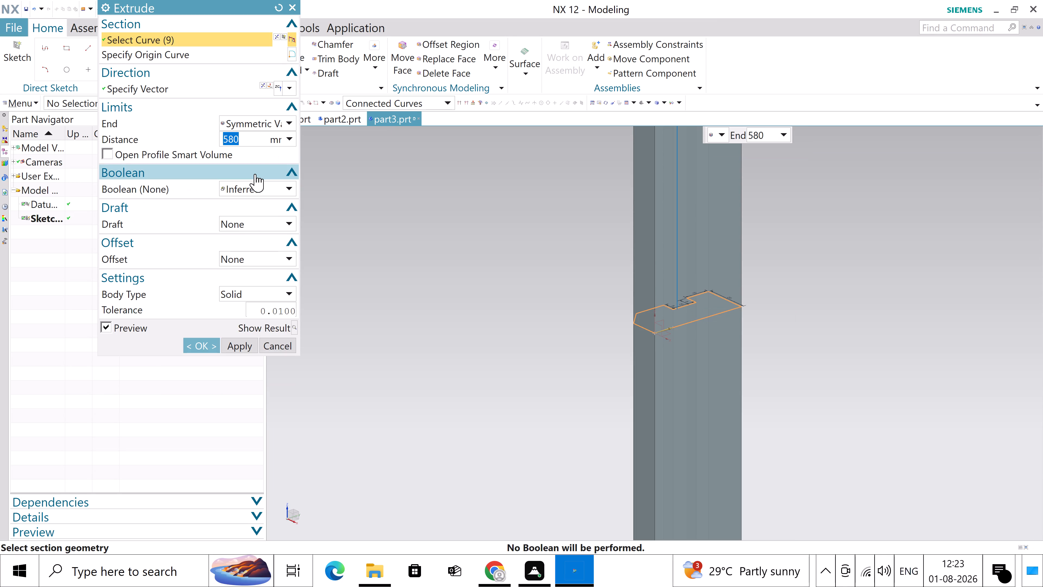
{"action": "type", "text": "290"}
{"action": "key", "text": "Return"}
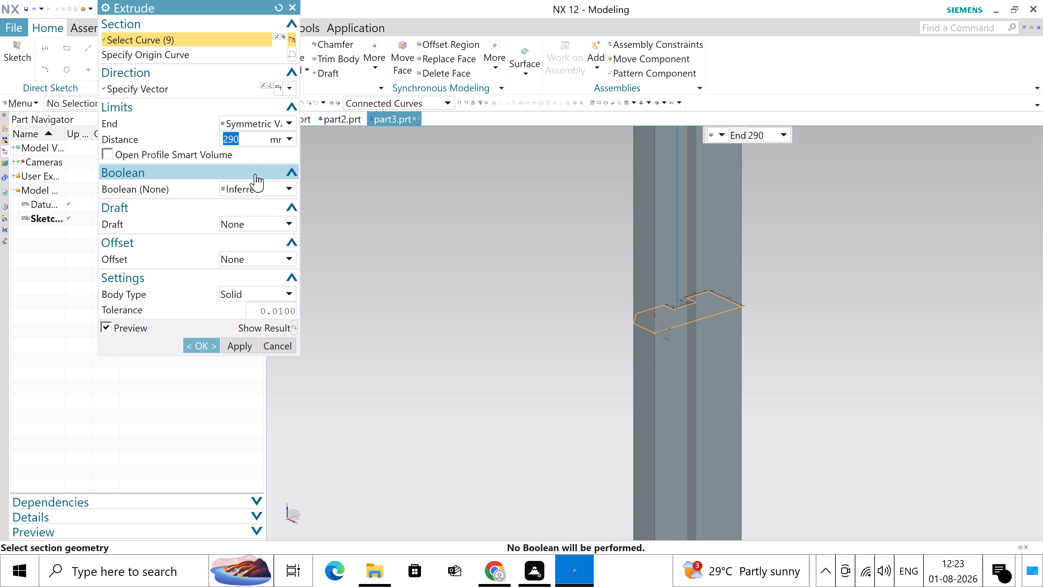
{"action": "left_click", "coordinate": [207, 343]}
Start an M10 x 1.5 threaded hole and place its point on the notch's floor face near one end of the bar.
{"action": "scroll", "coordinate": [593, 370], "scroll_direction": "down", "scroll_amount": 5}
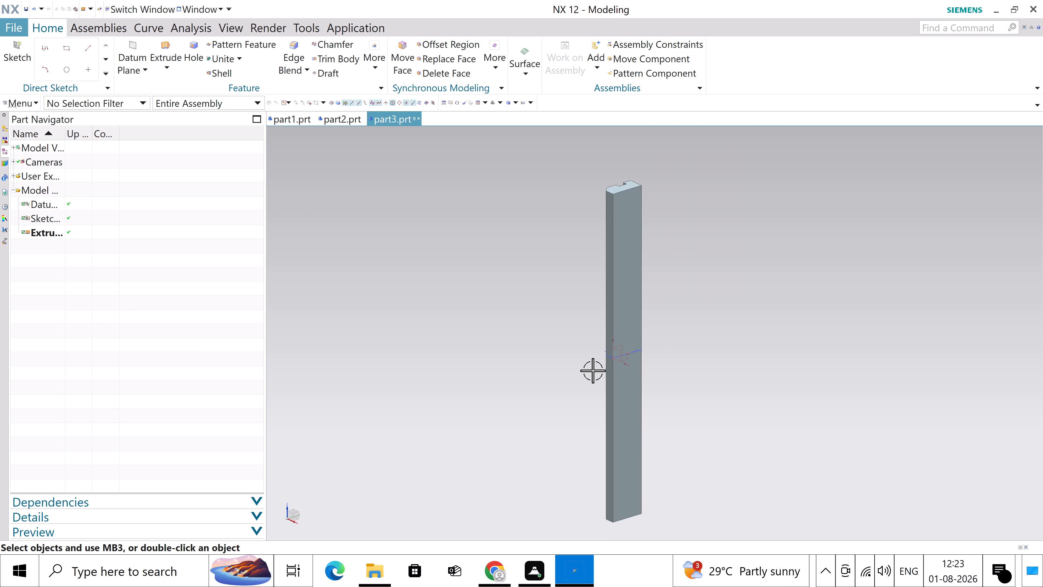
{"action": "scroll", "coordinate": [593, 370], "scroll_direction": "down", "scroll_amount": 1}
{"action": "middle_click_drag", "start_coordinate": [655, 280], "coordinate": [637, 318]}
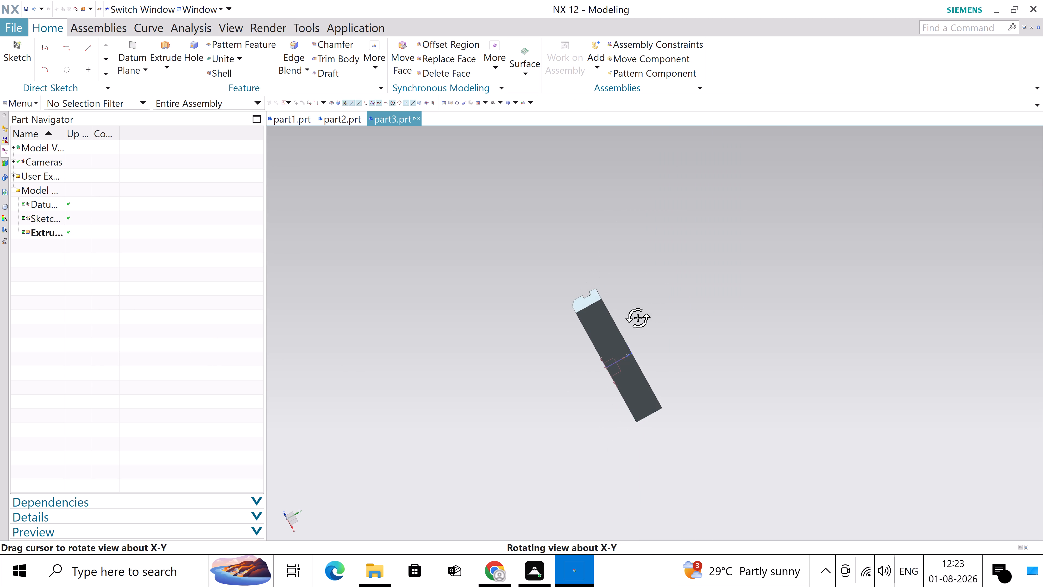
{"action": "middle_click_drag", "start_coordinate": [637, 318], "coordinate": [590, 303]}
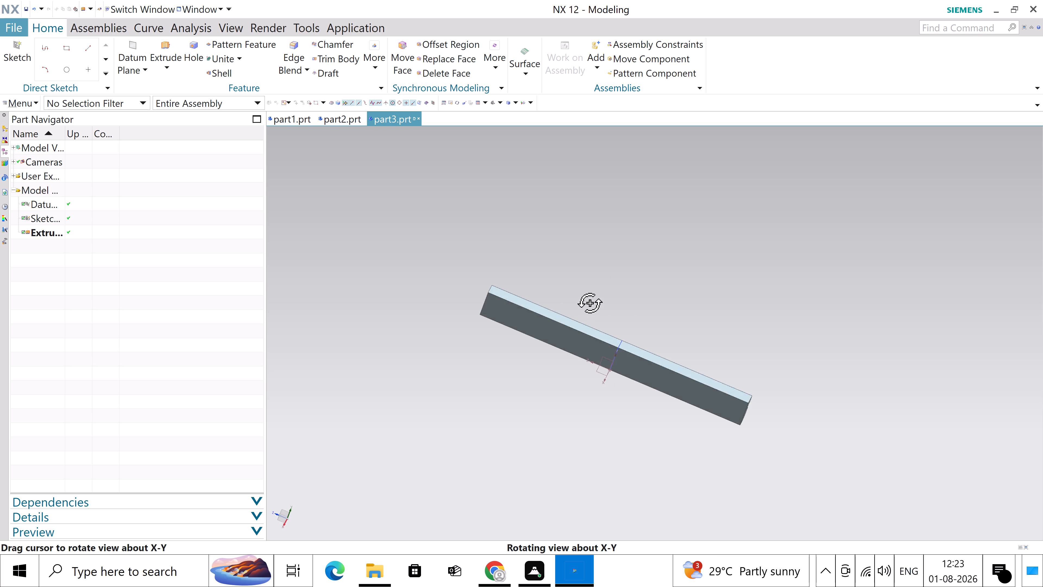
{"action": "middle_click_drag", "start_coordinate": [590, 303], "coordinate": [591, 295]}
{"action": "middle_click_drag", "start_coordinate": [491, 431], "coordinate": [639, 531]}
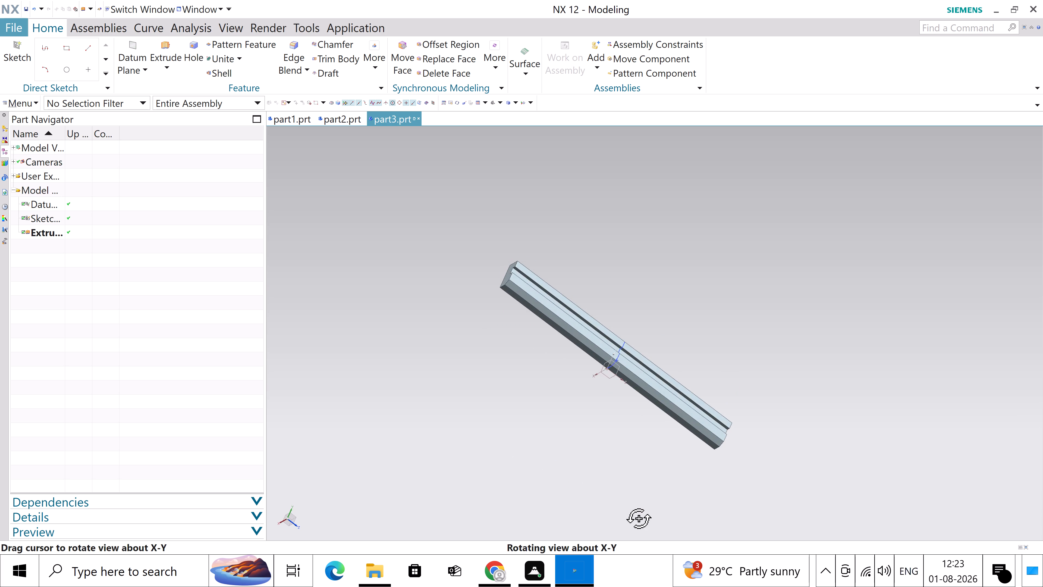
{"action": "middle_click_drag", "start_coordinate": [639, 531], "coordinate": [638, 542]}
{"action": "middle_click_drag", "start_coordinate": [484, 367], "coordinate": [480, 387]}
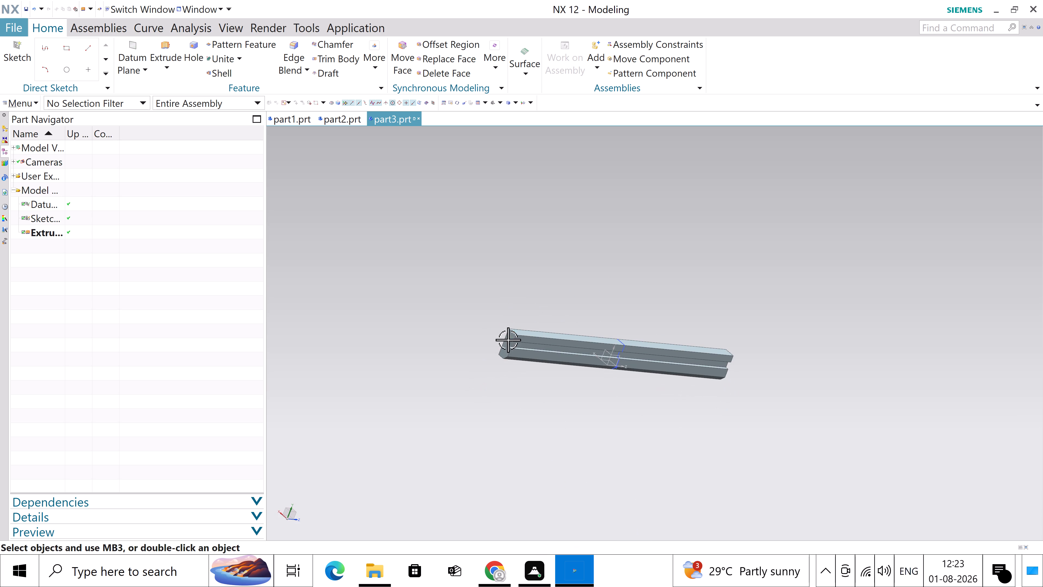
{"action": "scroll", "coordinate": [511, 336], "scroll_direction": "up", "scroll_amount": 2}
{"action": "scroll", "coordinate": [547, 355], "scroll_direction": "up", "scroll_amount": 5}
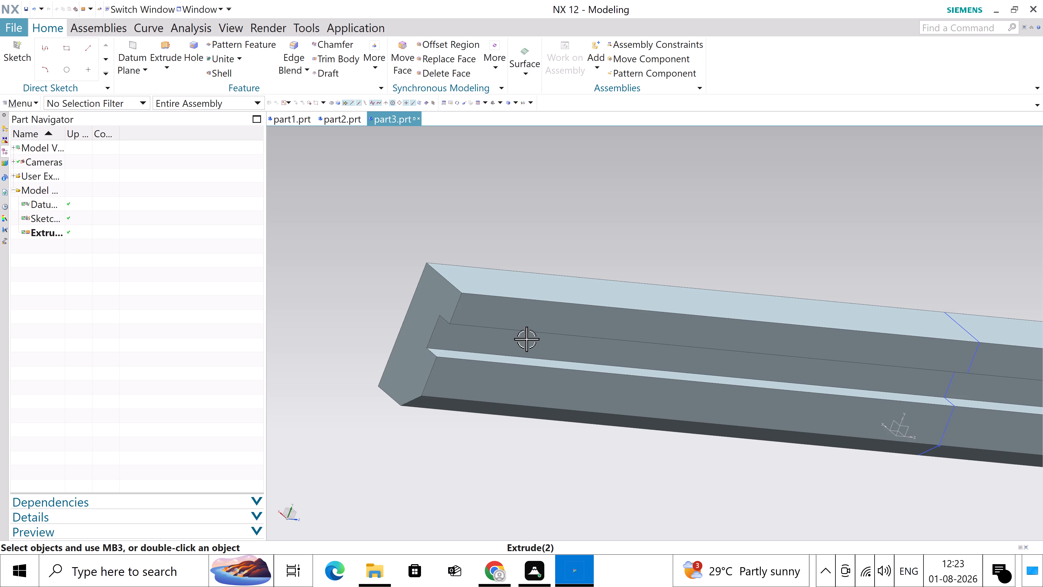
{"action": "left_click", "coordinate": [195, 49]}
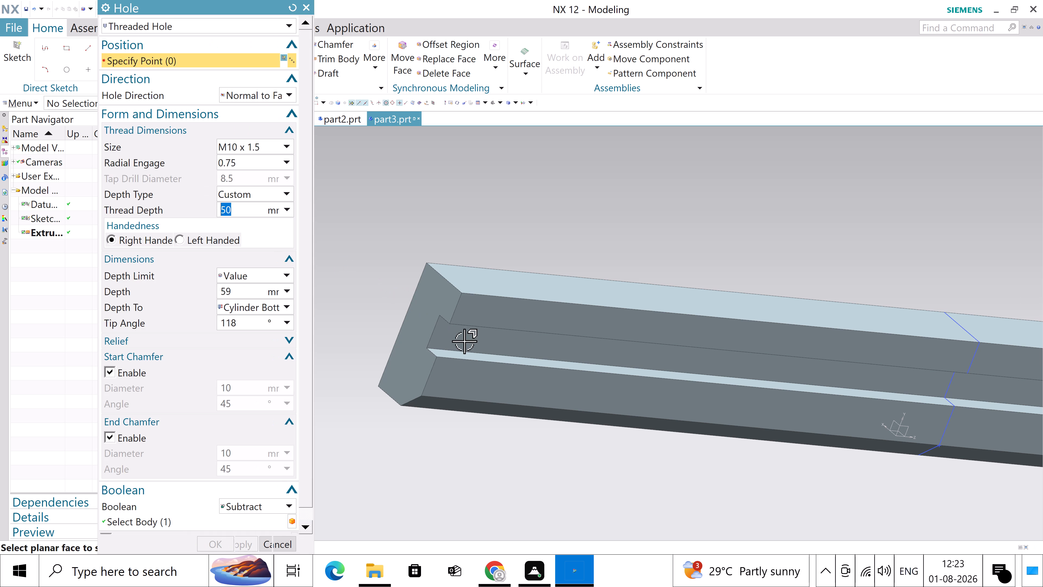
{"action": "left_click", "coordinate": [288, 146]}
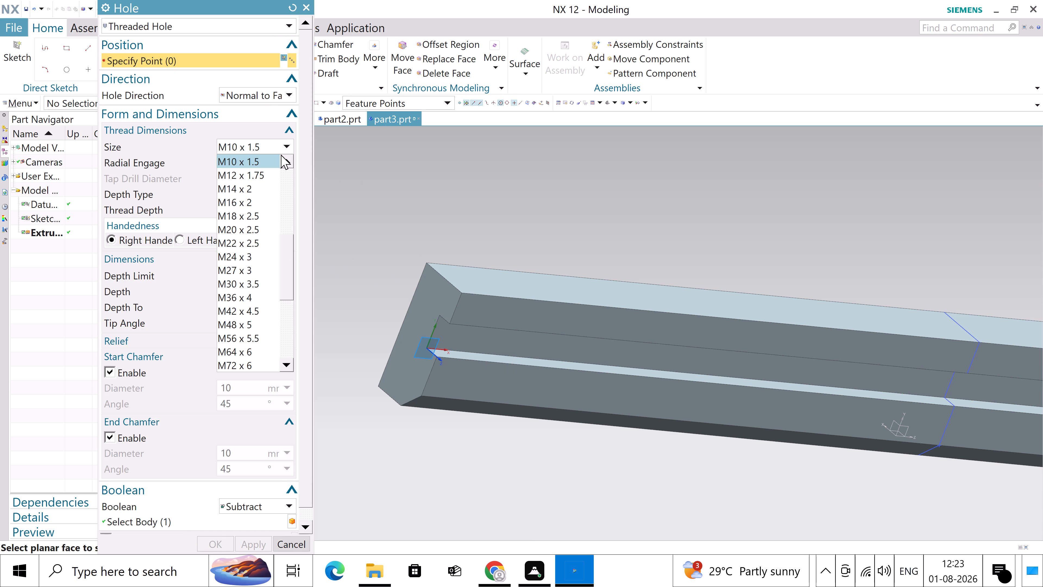
{"action": "scroll", "coordinate": [281, 155], "scroll_direction": "up", "scroll_amount": 1}
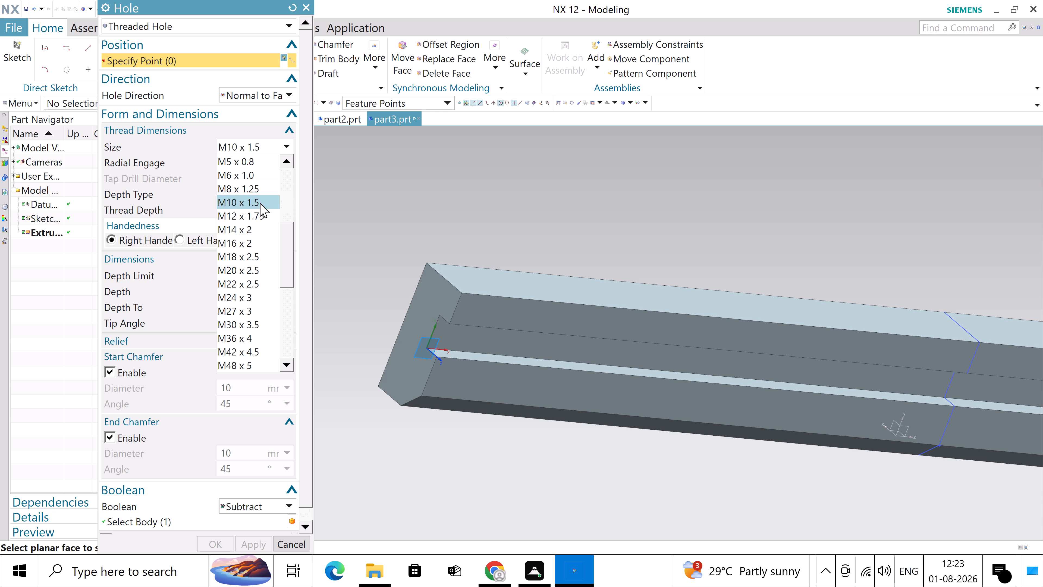
{"action": "left_click", "coordinate": [260, 203]}
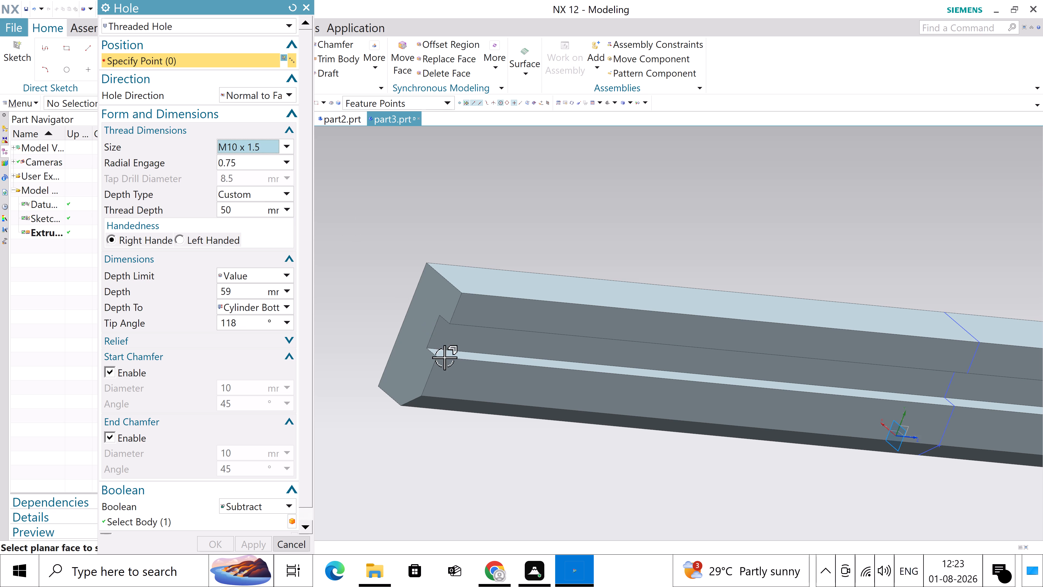
{"action": "left_click", "coordinate": [459, 338]}
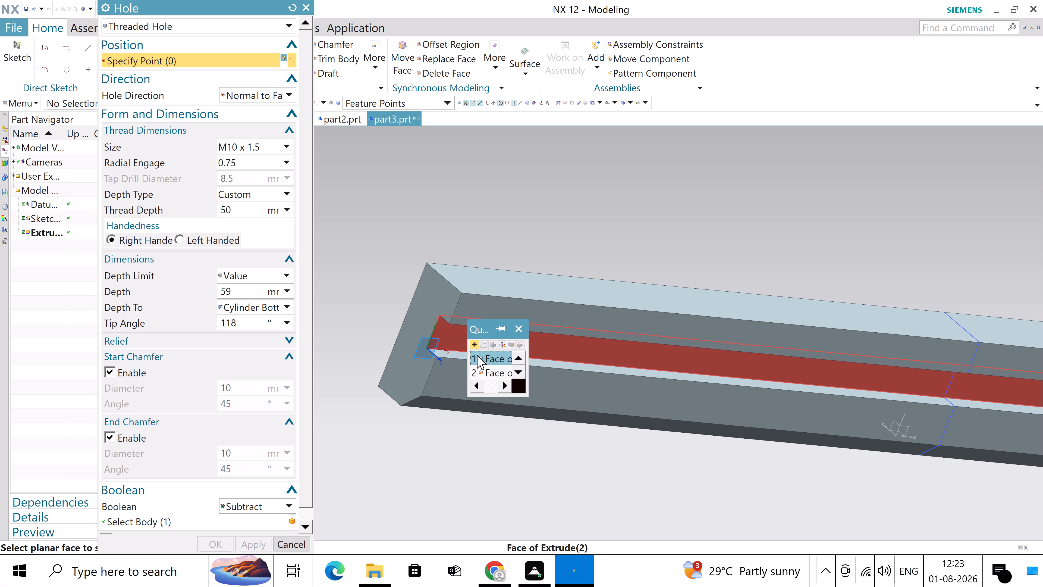
{"action": "left_click", "coordinate": [483, 357]}
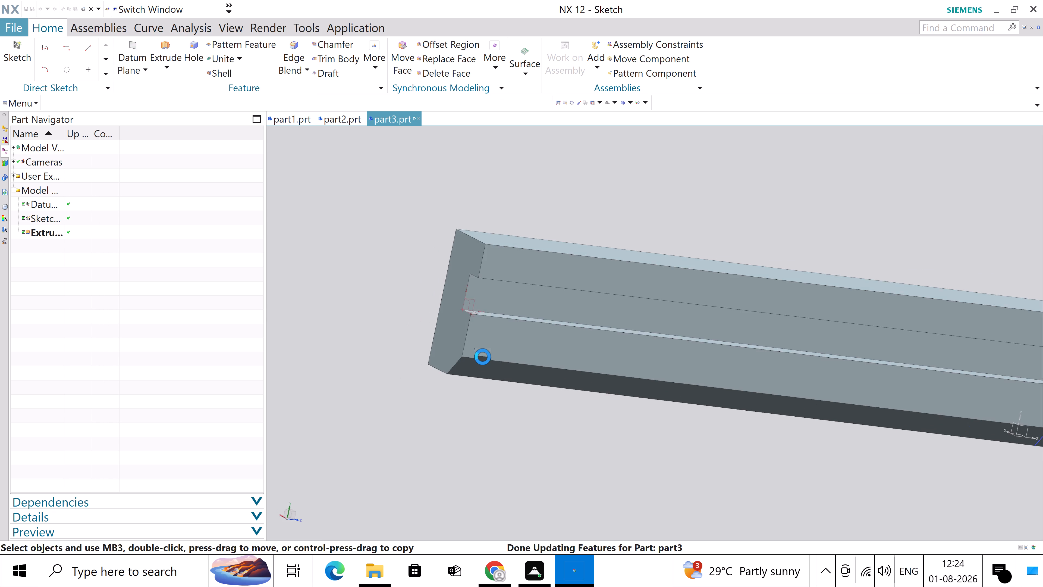
{"action": "scroll", "coordinate": [780, 303], "scroll_direction": "down", "scroll_amount": 3}
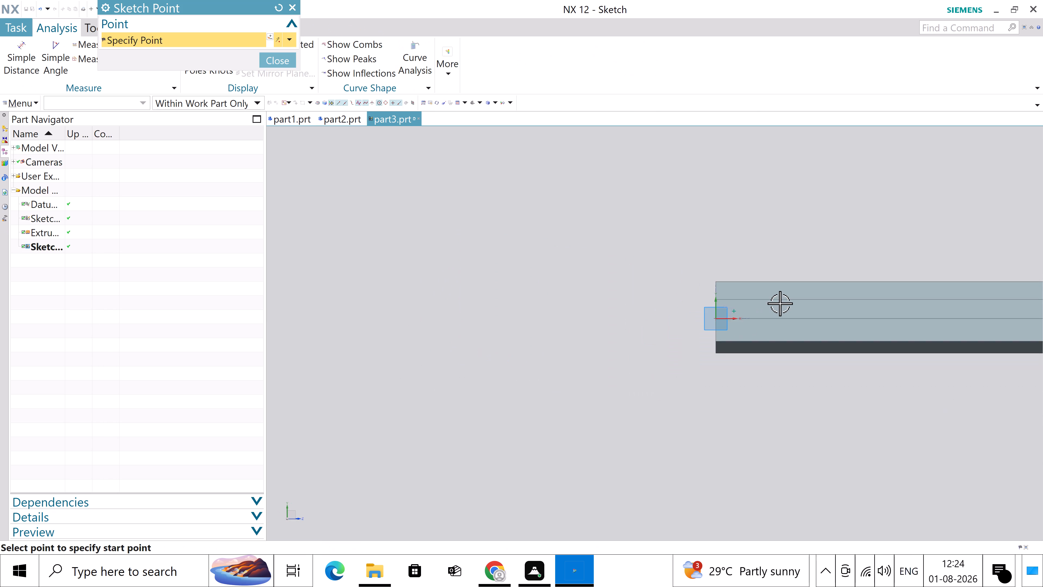
{"action": "scroll", "coordinate": [780, 303], "scroll_direction": "up", "scroll_amount": 8}
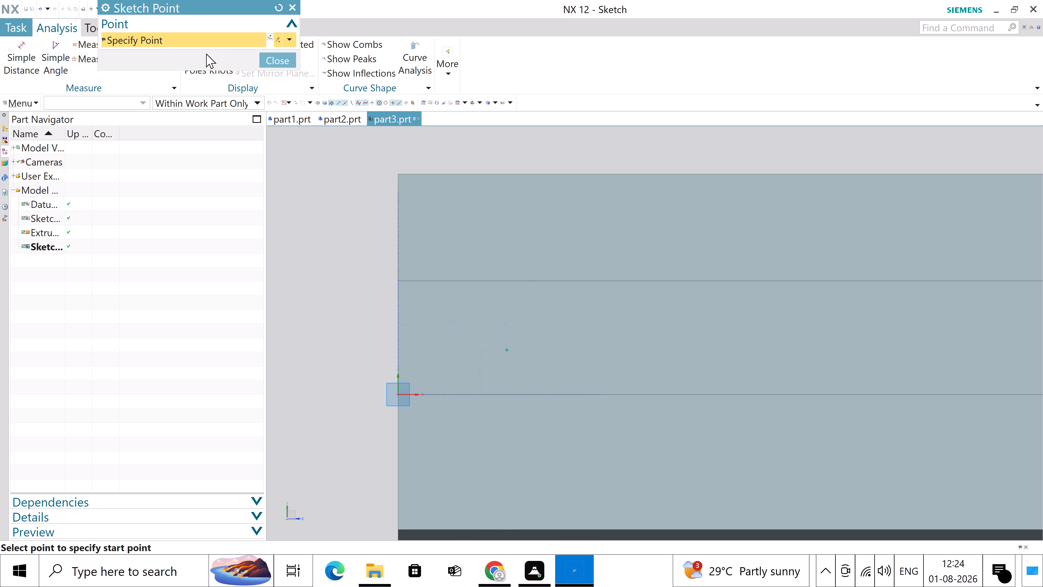
{"action": "left_click", "coordinate": [264, 59]}
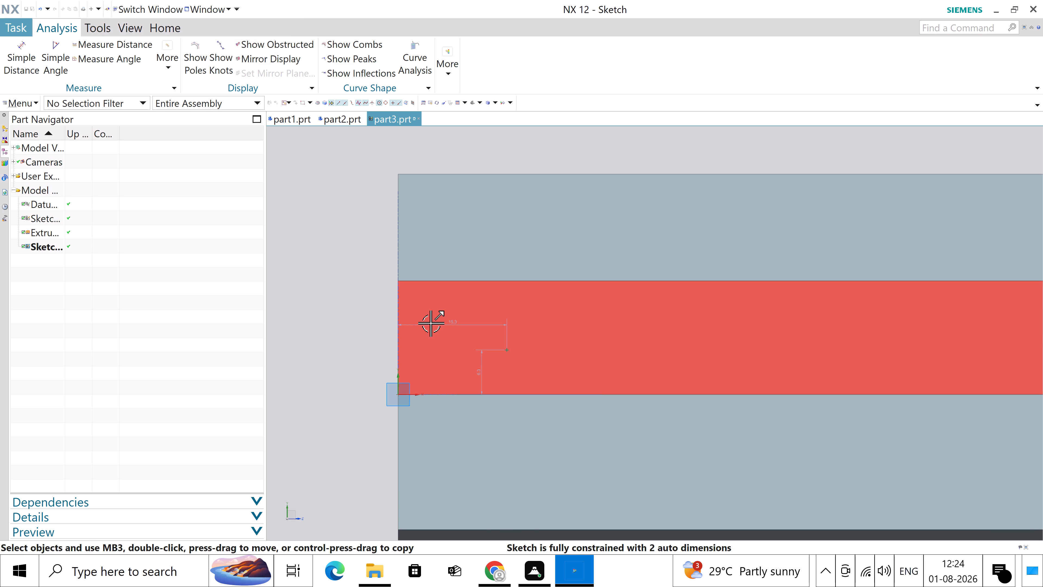
Set the hole point's distance from the bar's end edge to 25 mm, with the dimension moved clear of the point.
{"action": "left_click_drag", "start_coordinate": [431, 324], "coordinate": [350, 338]}
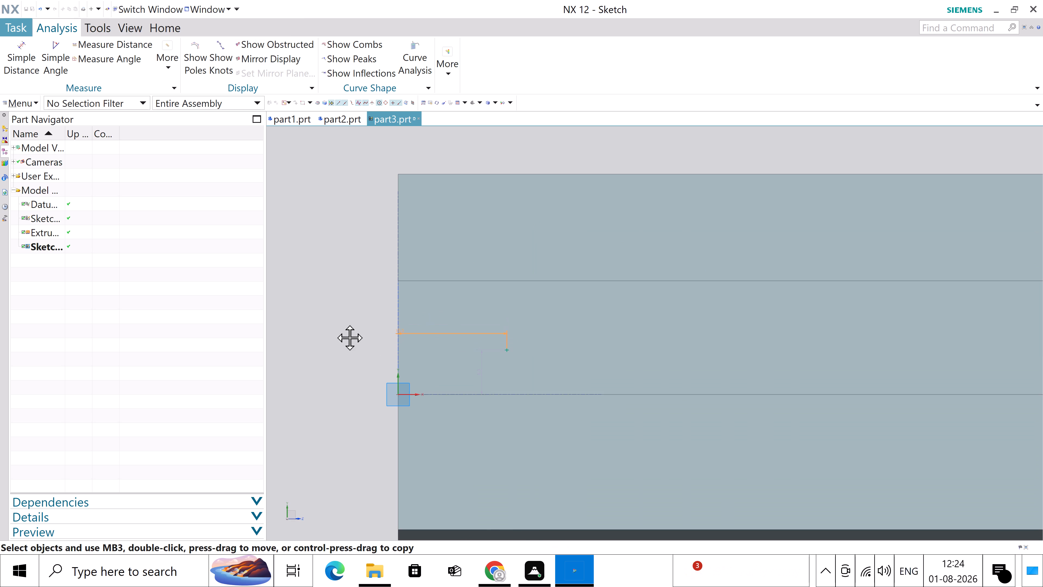
{"action": "left_click_drag", "start_coordinate": [350, 338], "coordinate": [338, 340]}
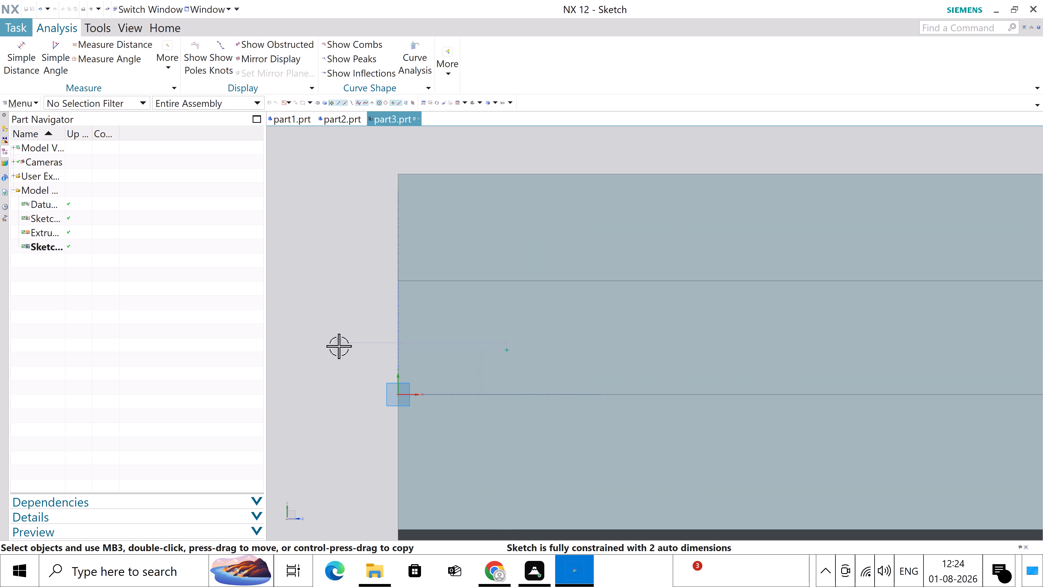
{"action": "double_click", "coordinate": [341, 340]}
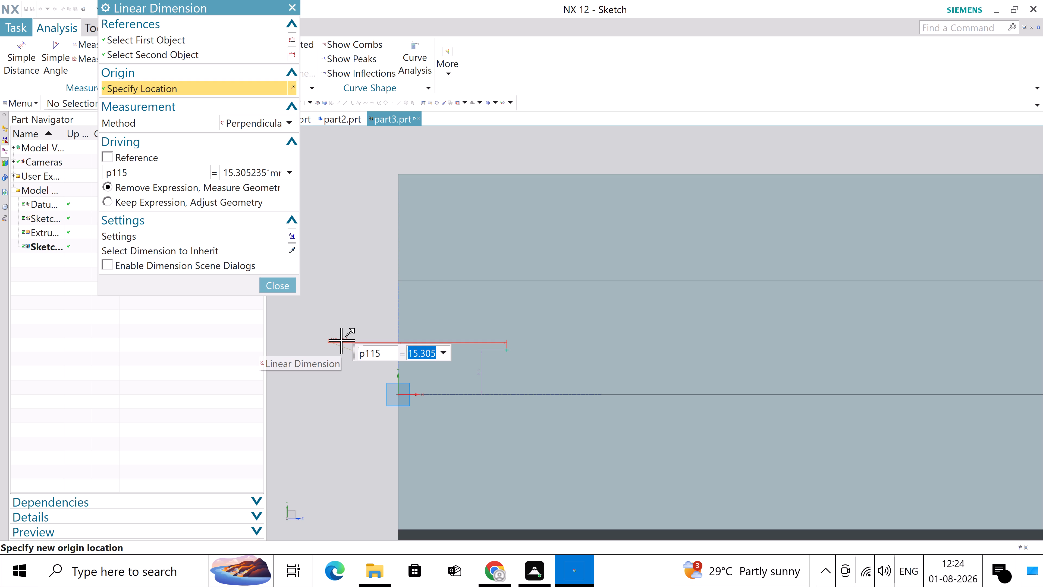
{"action": "type", "text": "25"}
{"action": "key", "text": "Return"}
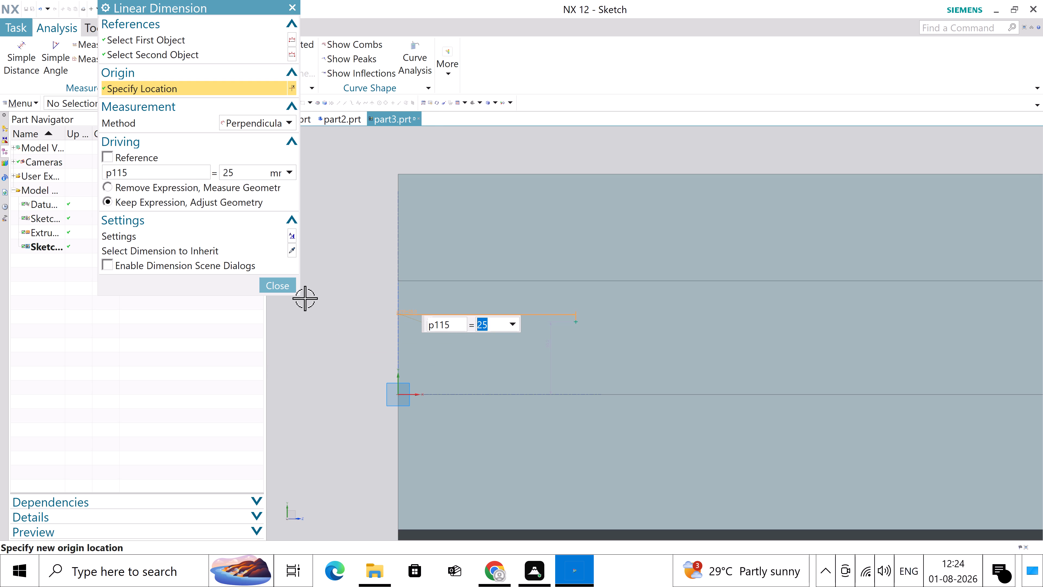
{"action": "left_click", "coordinate": [289, 289]}
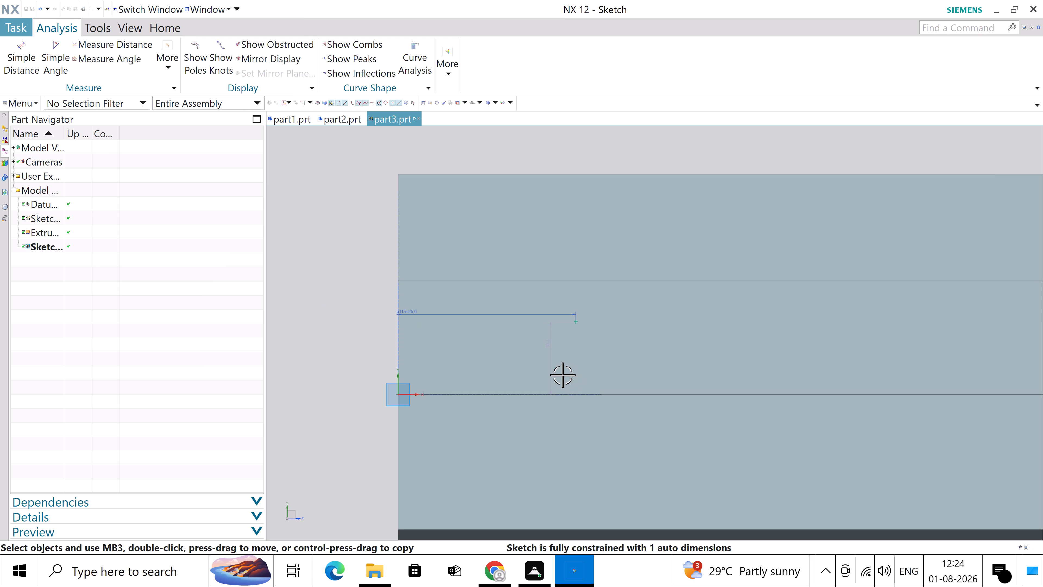
Move the hole point's other dimension outside the bar and set its distance from the notch's lower edge to 8 mm.
{"action": "left_click_drag", "start_coordinate": [552, 370], "coordinate": [512, 378]}
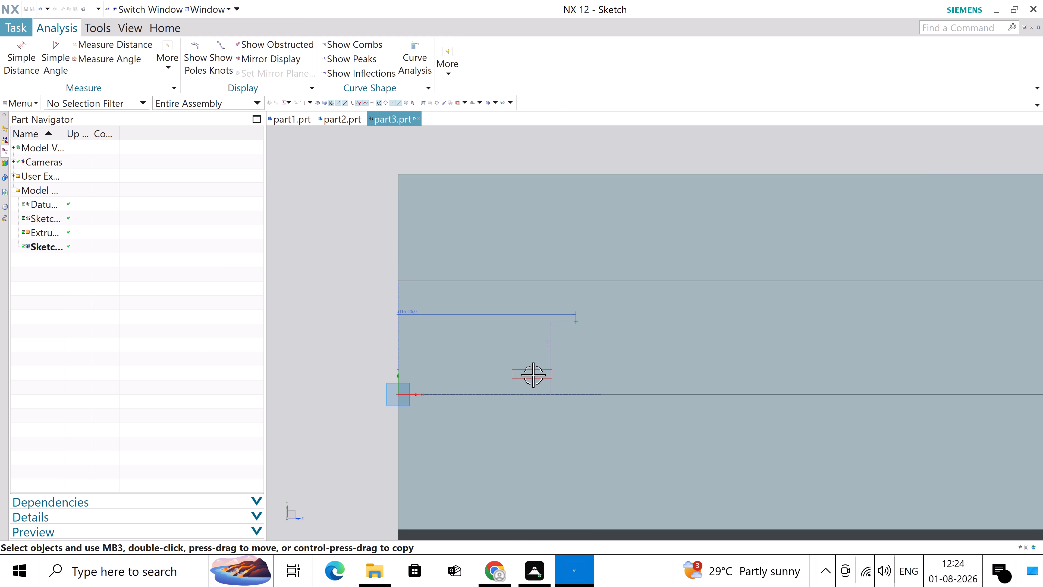
{"action": "left_click_drag", "start_coordinate": [549, 343], "coordinate": [387, 375]}
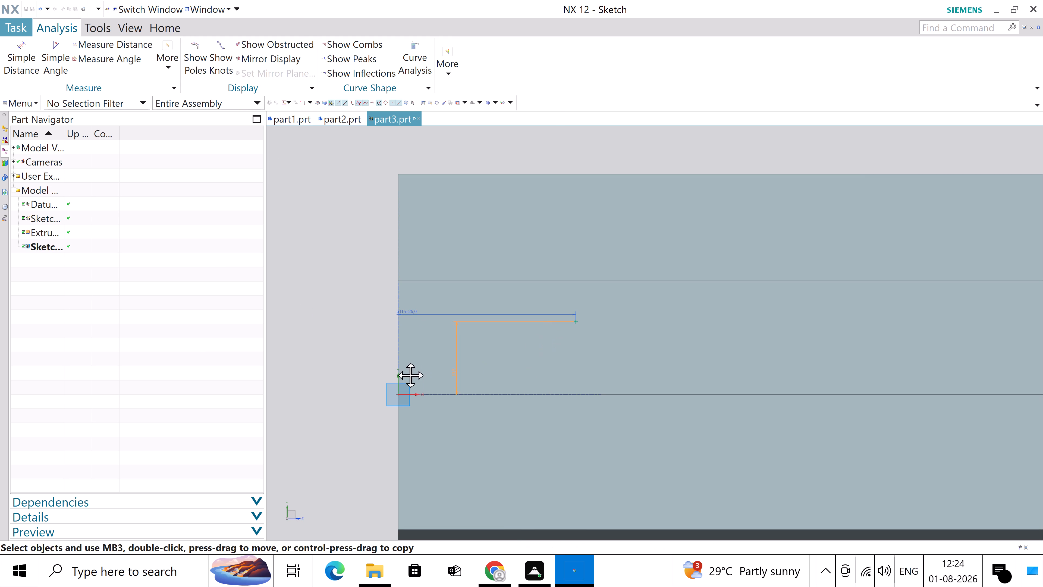
{"action": "left_click_drag", "start_coordinate": [387, 375], "coordinate": [348, 357]}
{"action": "double_click", "coordinate": [347, 359]}
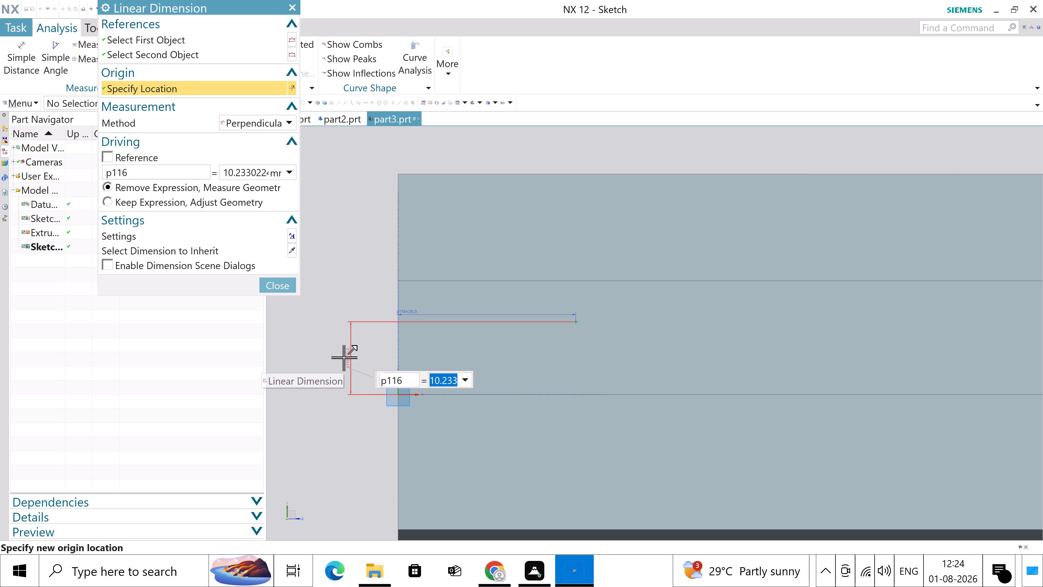
{"action": "key", "text": "8"}
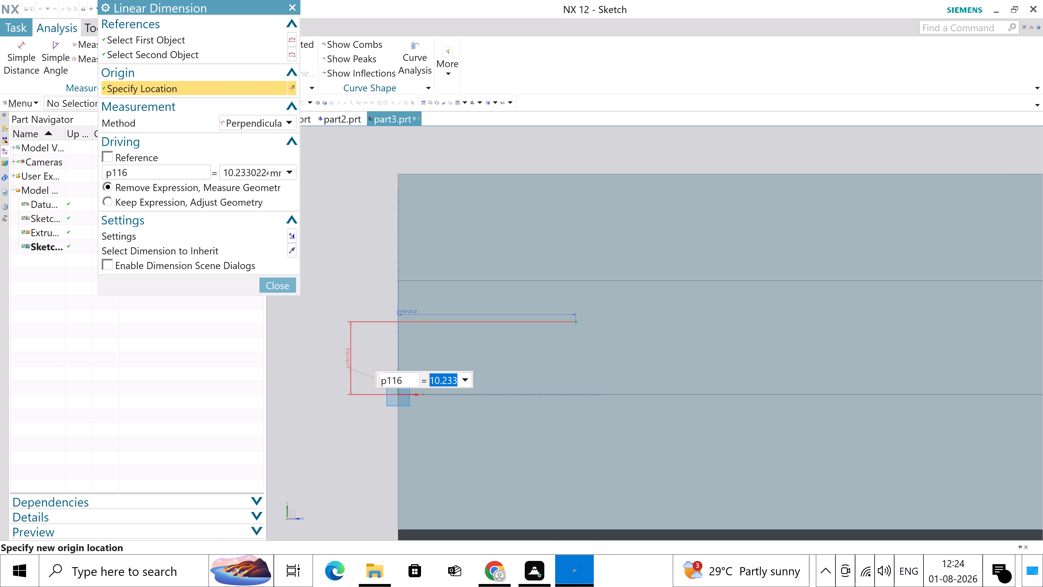
{"action": "key", "text": "Return"}
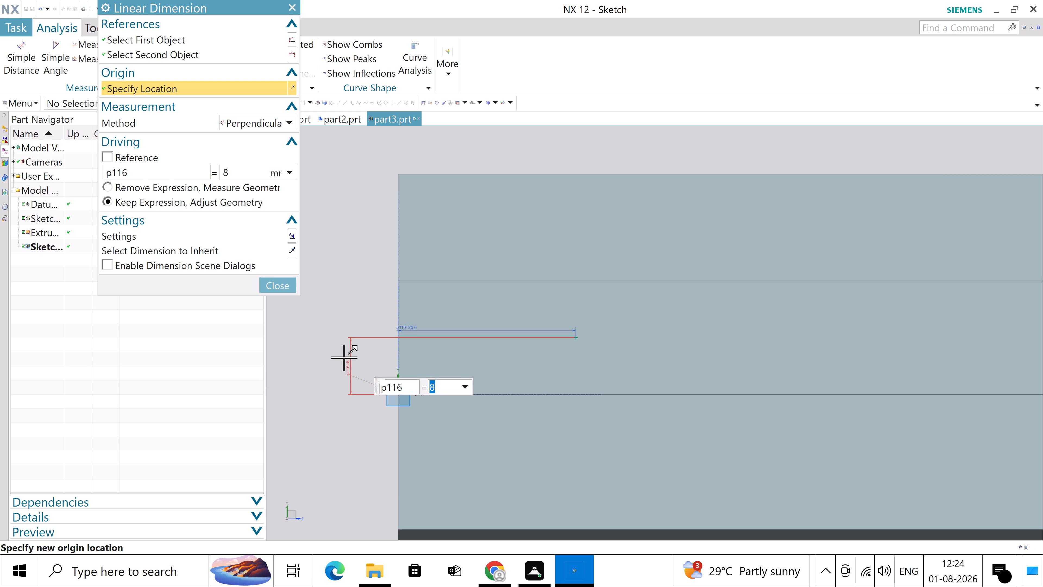
{"action": "left_click", "coordinate": [284, 290]}
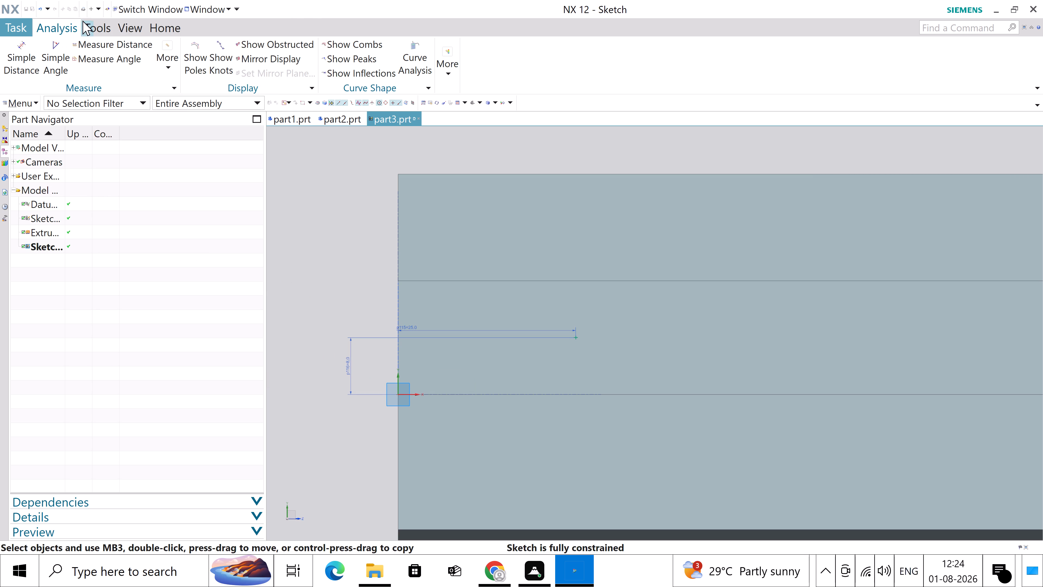
Finish the point sketch and create the M10 x 1.5 threaded hole with depth limit Until Next and both start and end chamfers disabled.
{"action": "left_click", "coordinate": [159, 26]}
{"action": "left_click", "coordinate": [9, 70]}
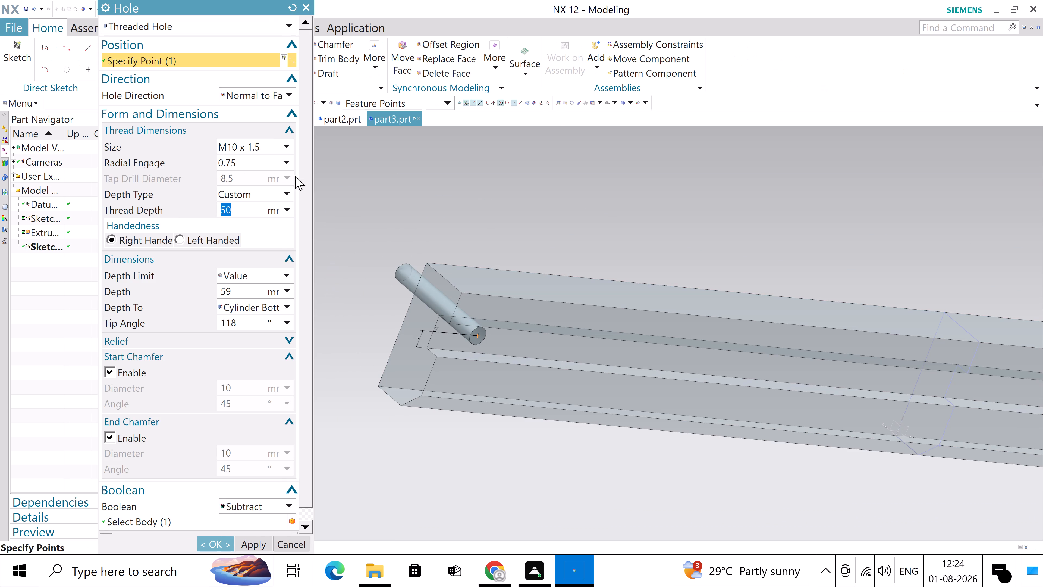
{"action": "left_click", "coordinate": [281, 279]}
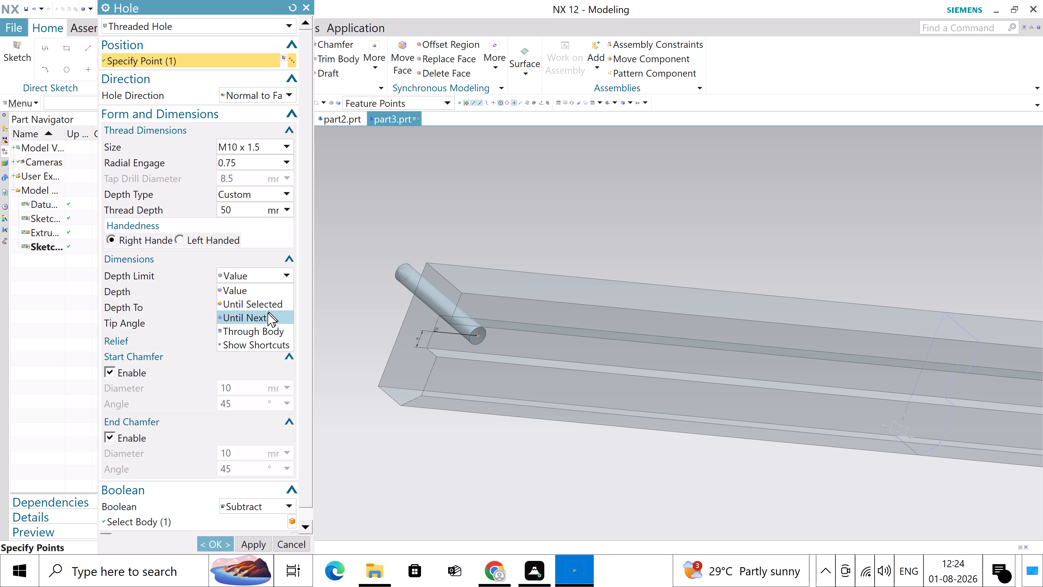
{"action": "left_click", "coordinate": [268, 313]}
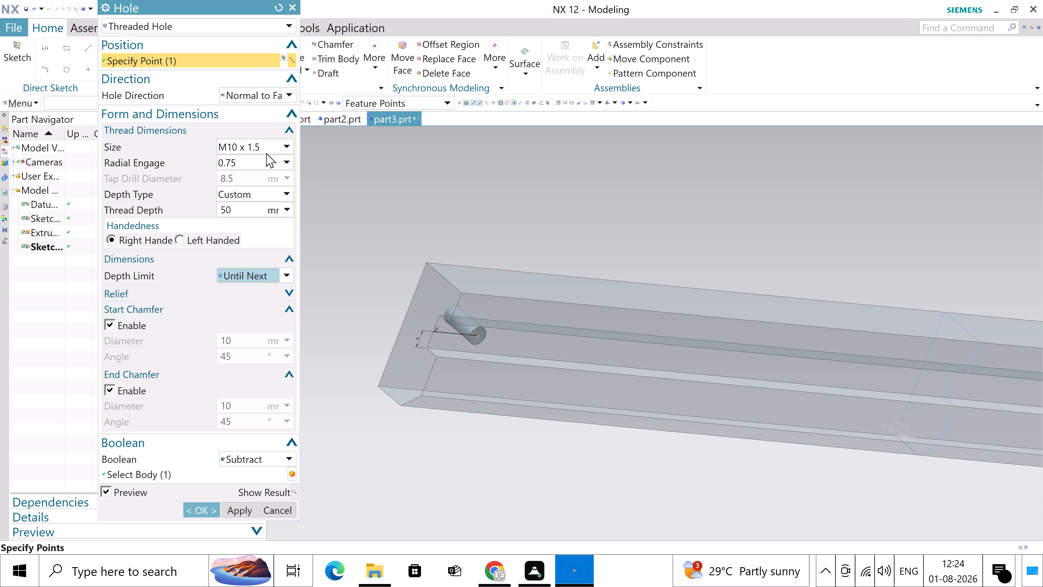
{"action": "left_click", "coordinate": [287, 164]}
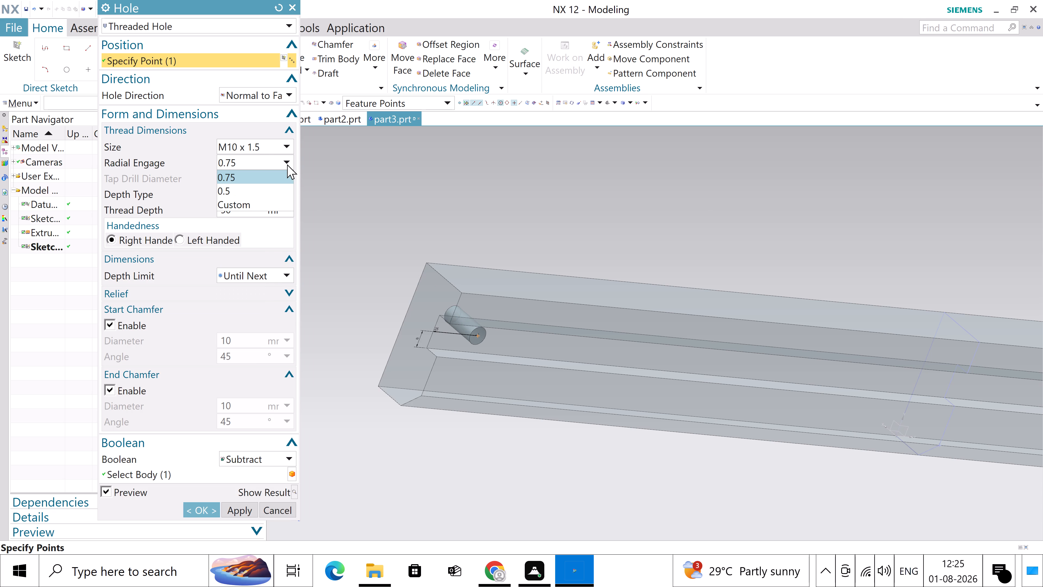
{"action": "left_click", "coordinate": [287, 164]}
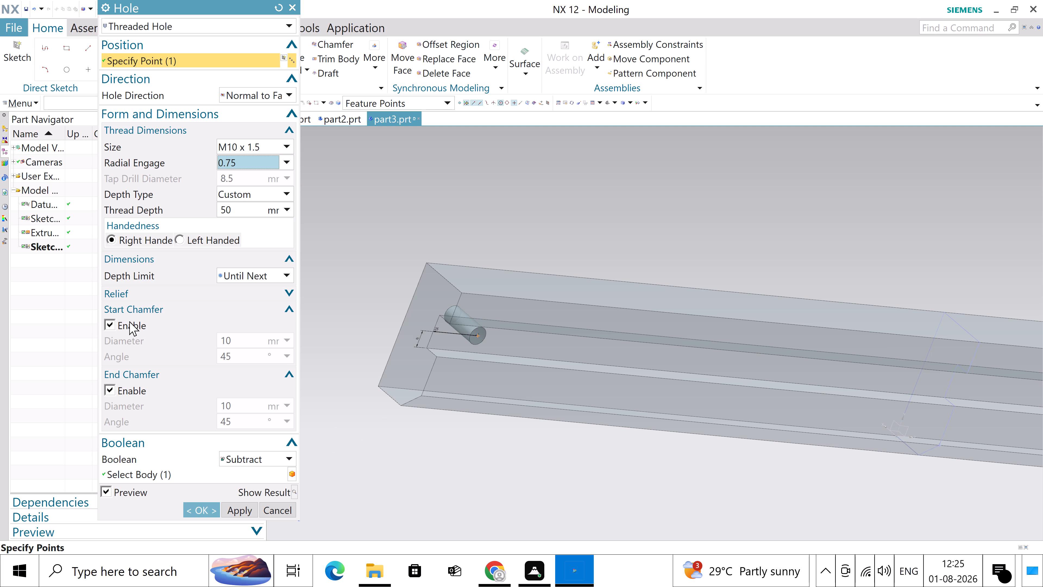
{"action": "left_click", "coordinate": [118, 327]}
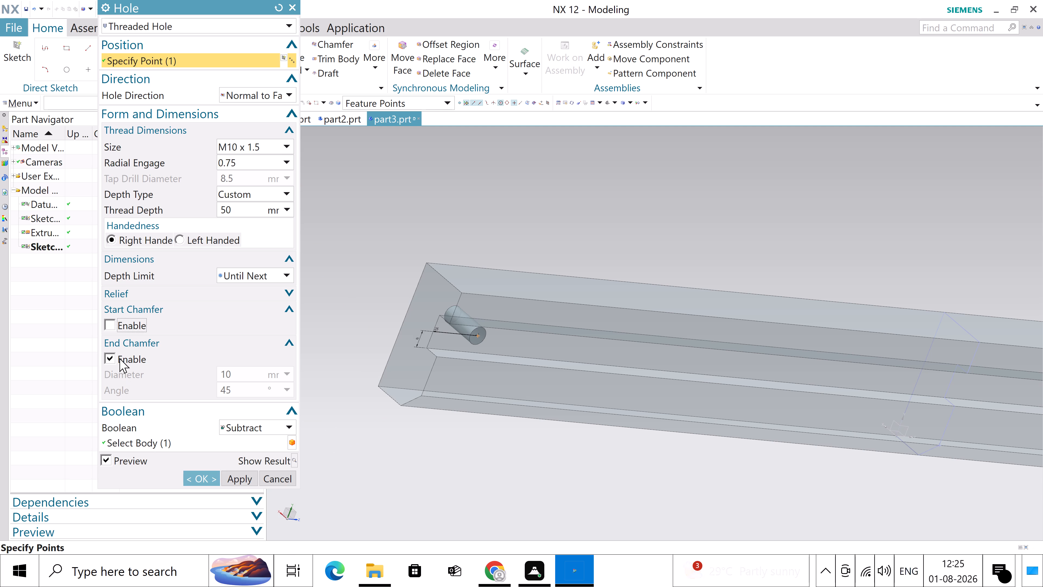
{"action": "left_click", "coordinate": [115, 357]}
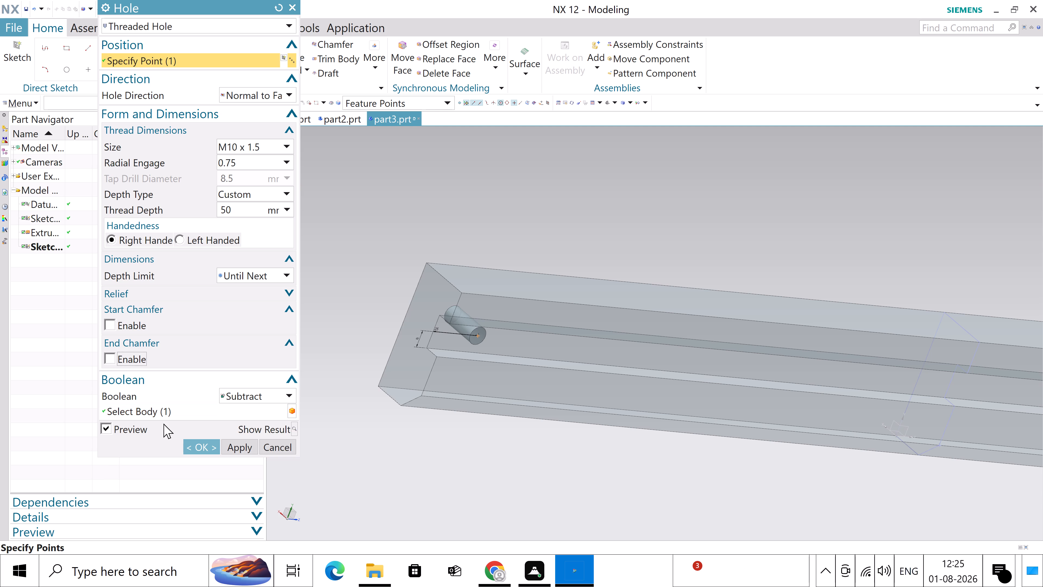
{"action": "left_click", "coordinate": [204, 448]}
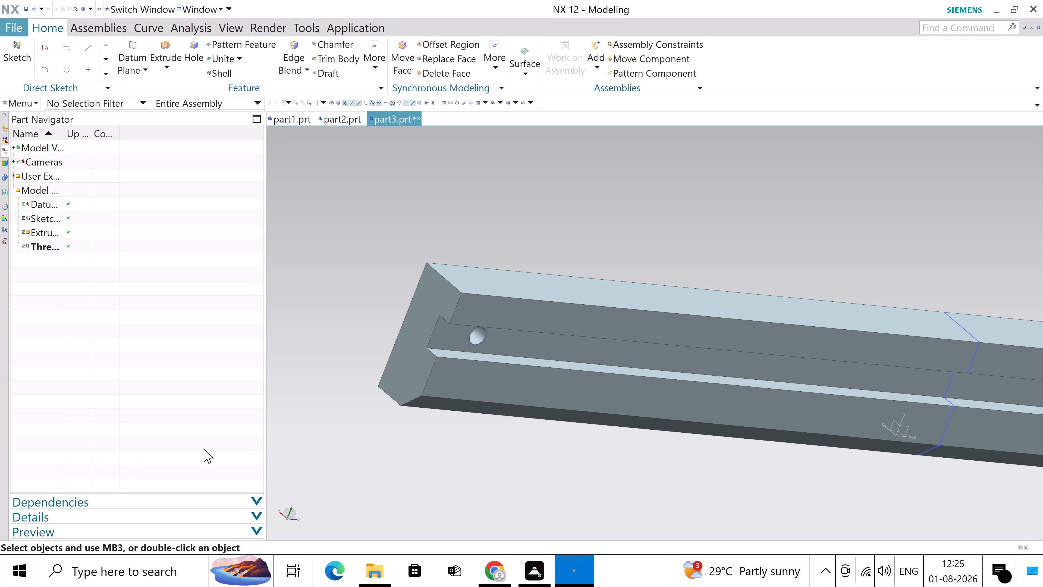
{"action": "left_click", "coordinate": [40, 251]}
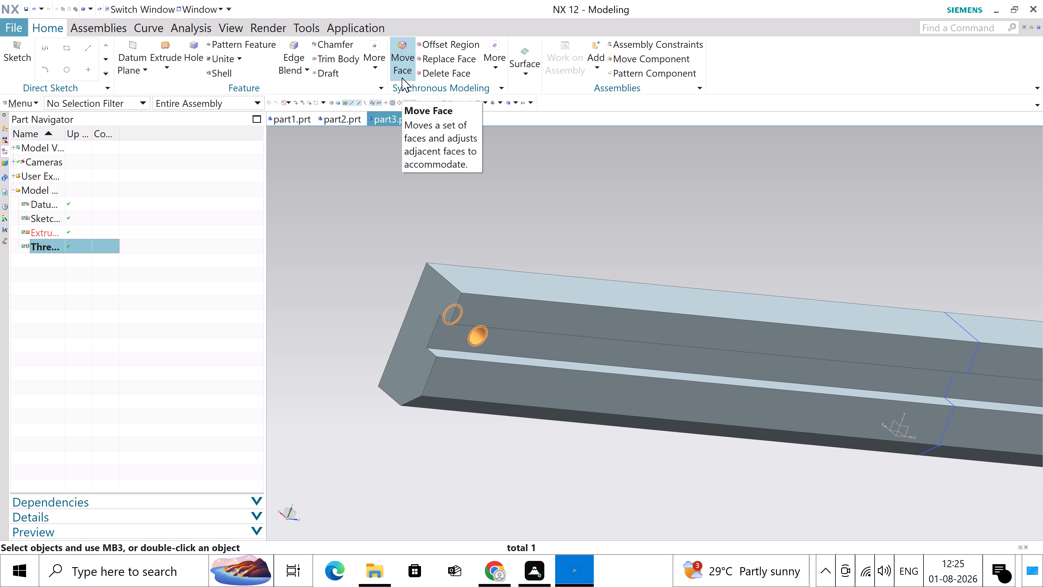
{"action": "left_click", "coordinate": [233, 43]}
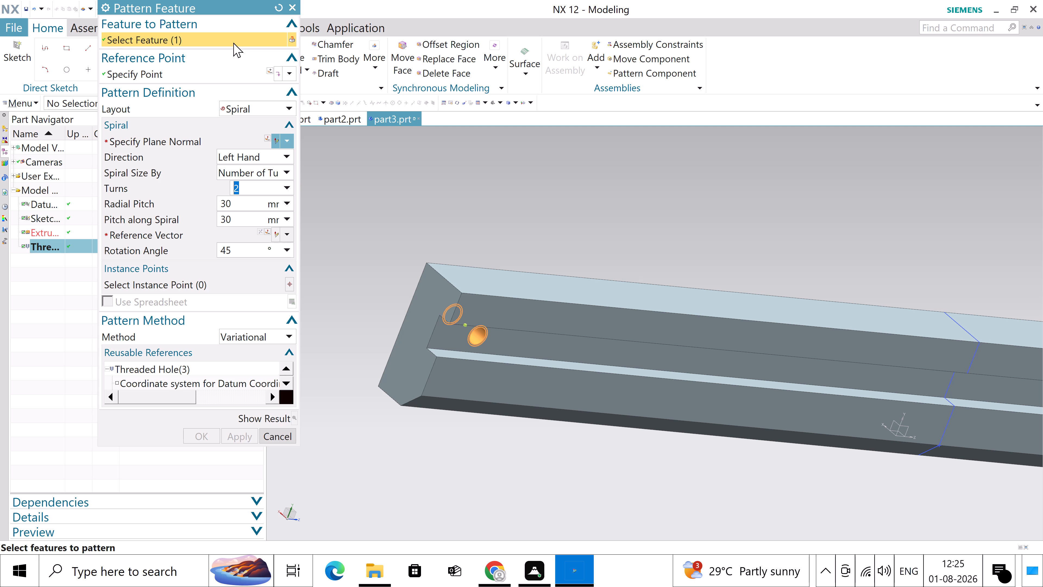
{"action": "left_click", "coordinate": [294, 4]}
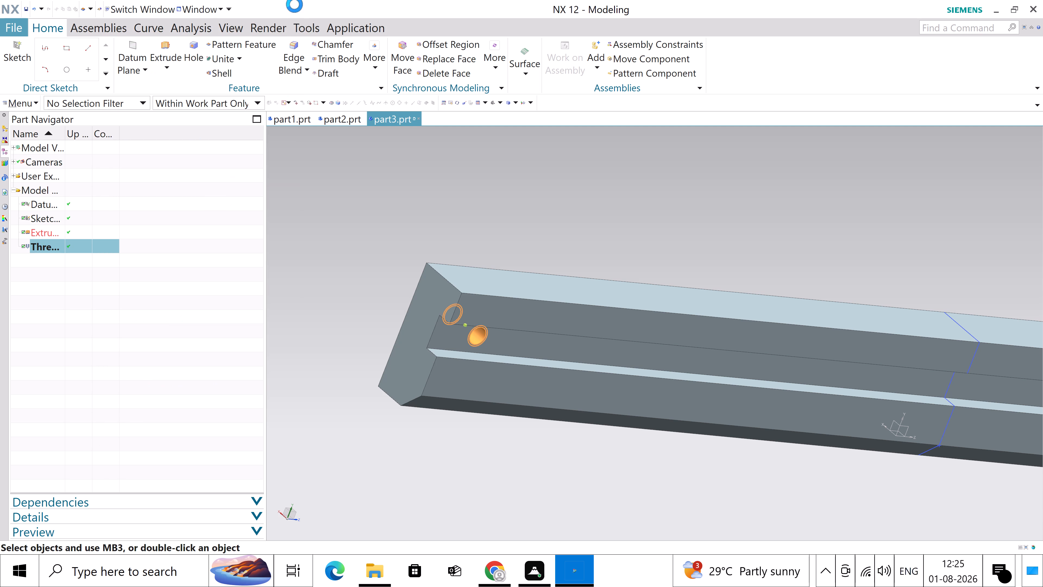
Save the part3 file.
{"action": "left_click", "coordinate": [18, 23]}
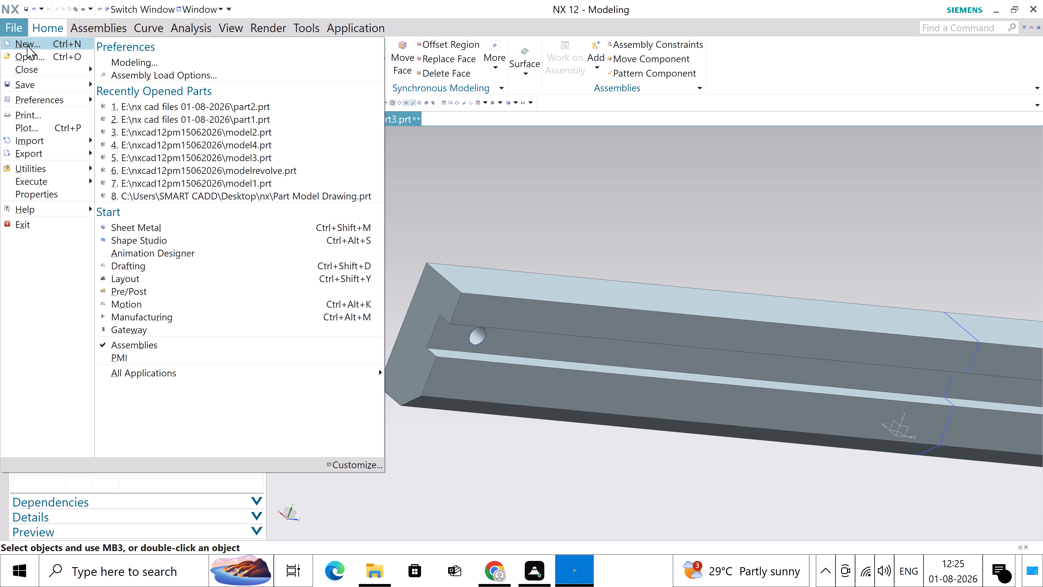
{"action": "left_click", "coordinate": [33, 82]}
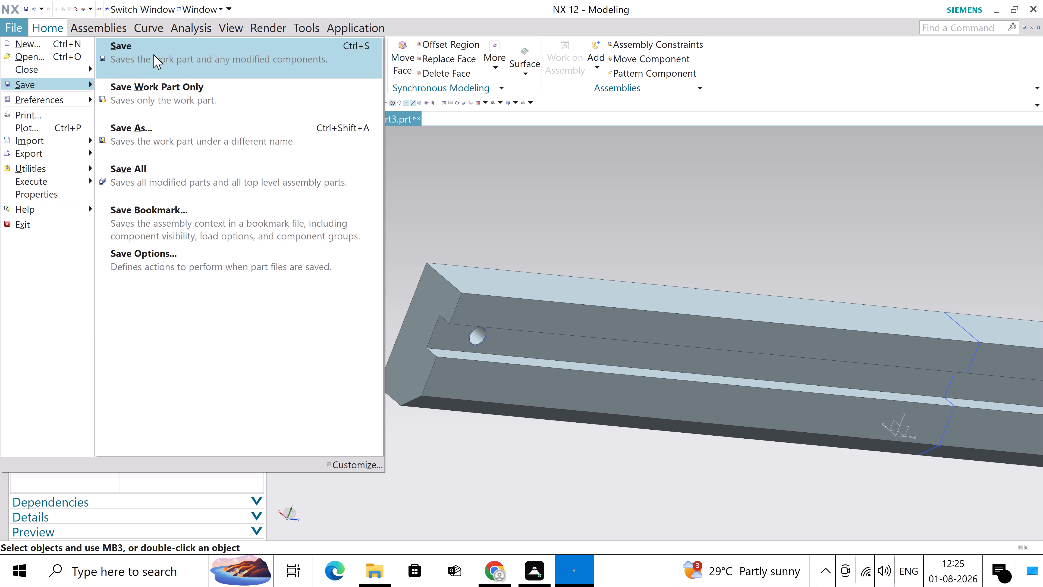
{"action": "left_click", "coordinate": [153, 54]}
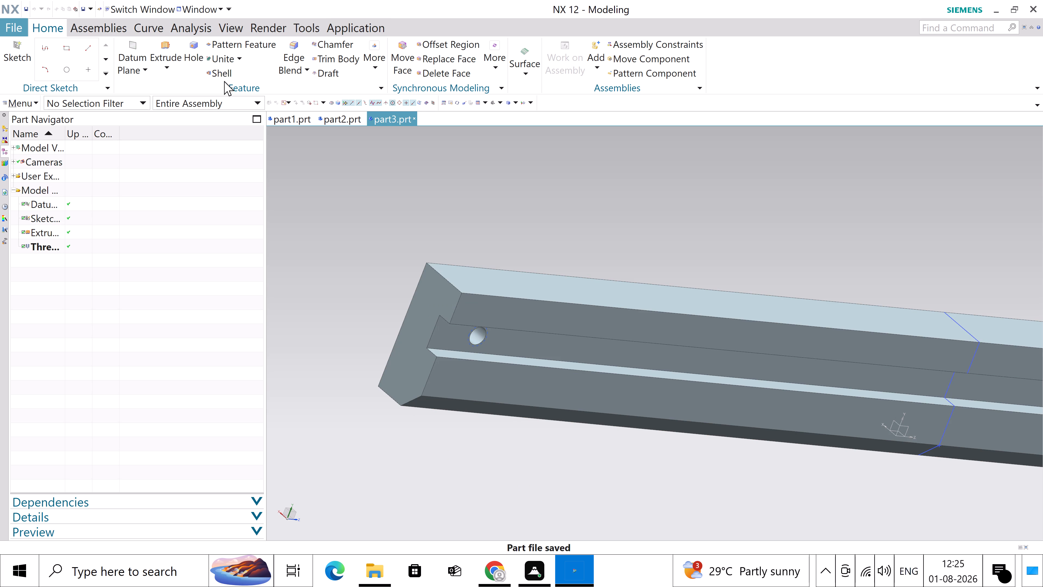
Start a Pattern Feature of the threaded hole with a linear layout along the bar's length, using the ZC-axis as direction.
{"action": "left_click", "coordinate": [247, 41]}
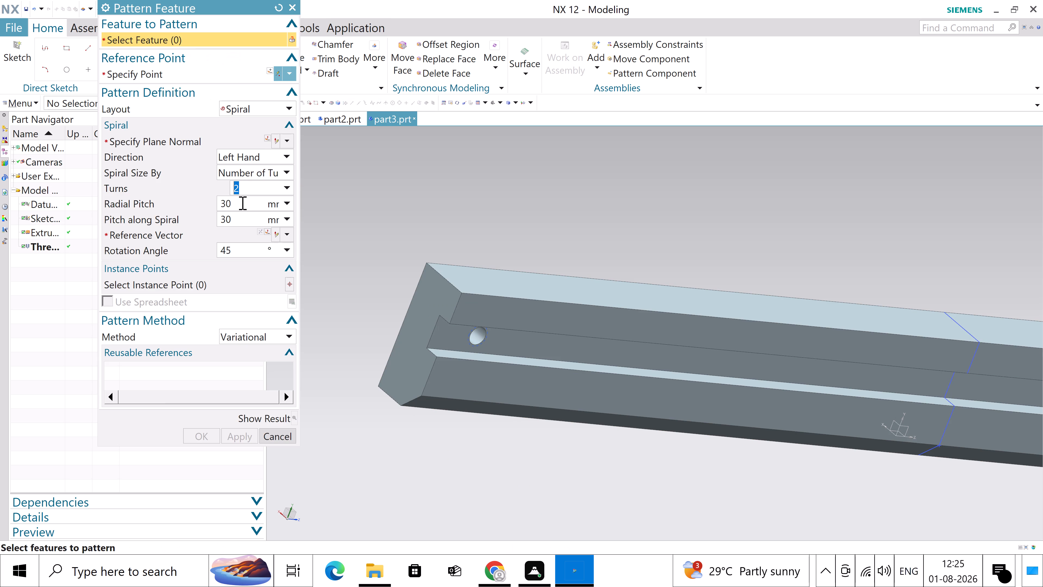
{"action": "left_click", "coordinate": [45, 245]}
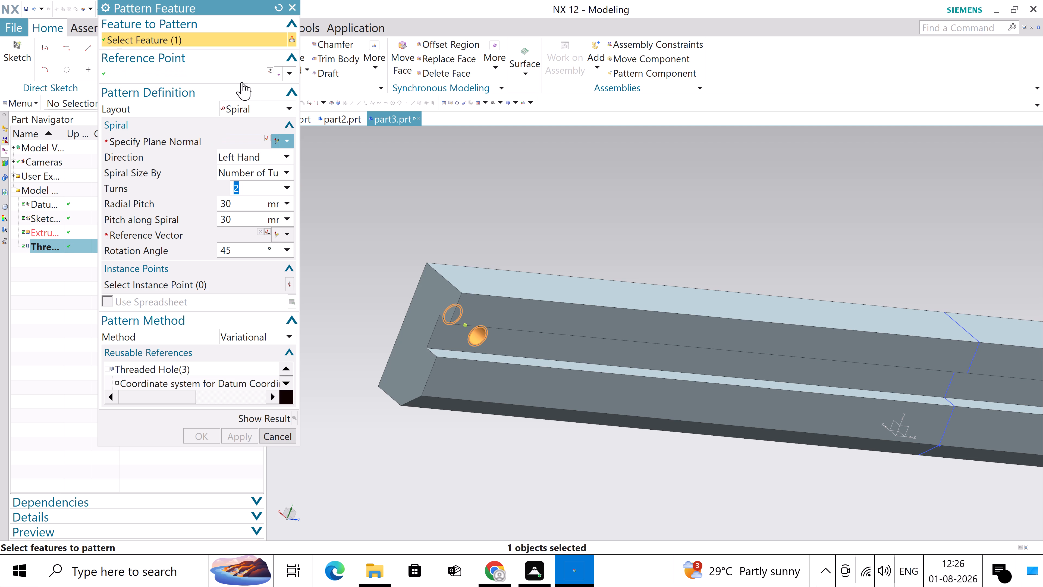
{"action": "left_click", "coordinate": [285, 107]}
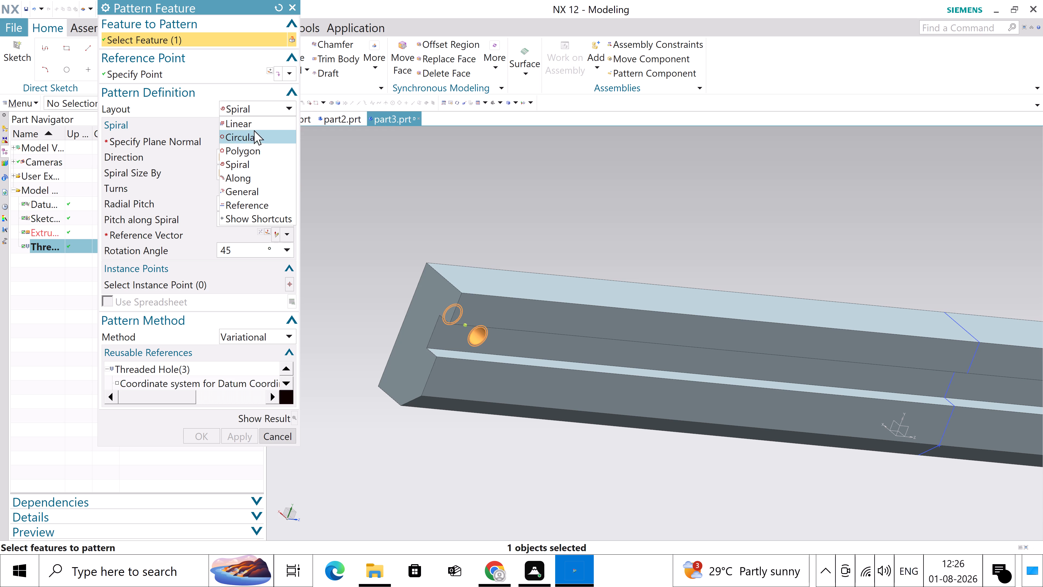
{"action": "left_click", "coordinate": [251, 123]}
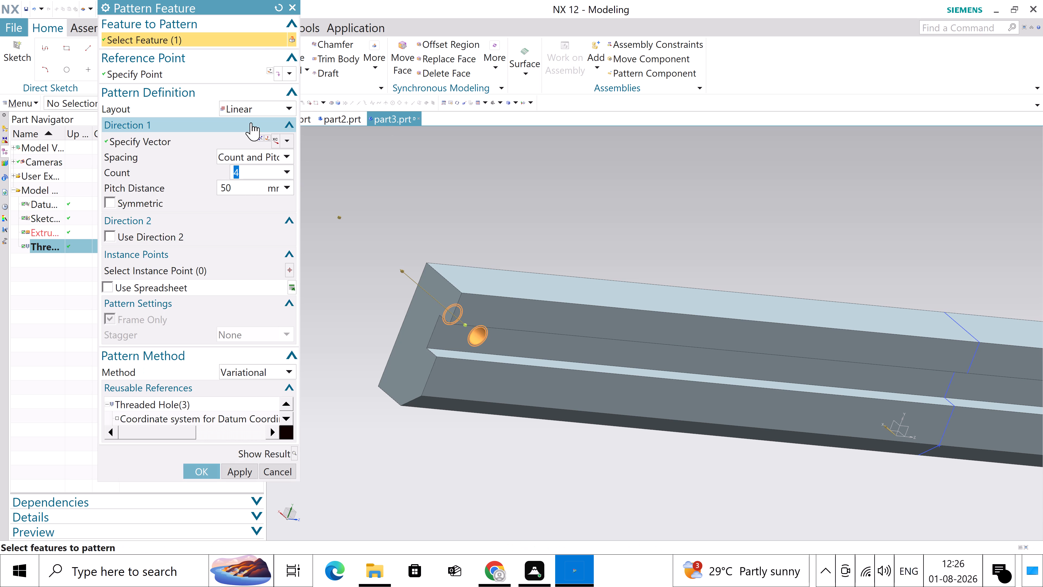
{"action": "left_click", "coordinate": [176, 76]}
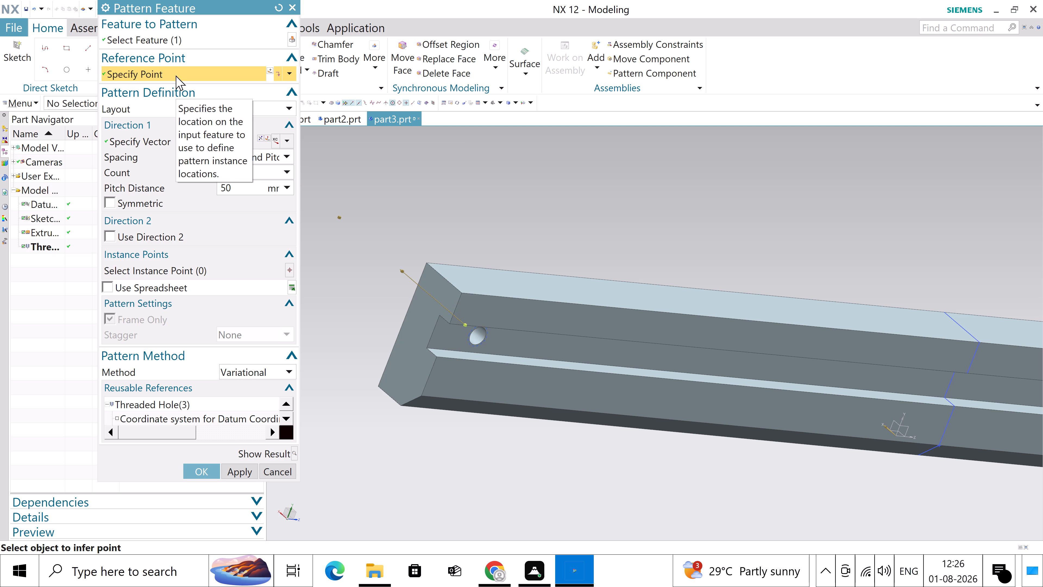
{"action": "left_click", "coordinate": [176, 143]}
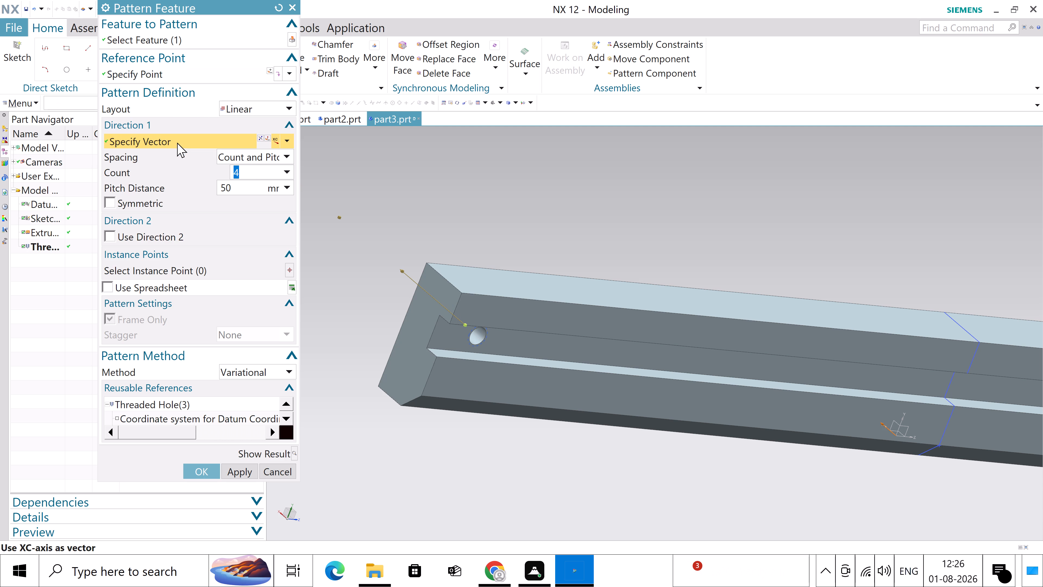
{"action": "left_click", "coordinate": [288, 141]}
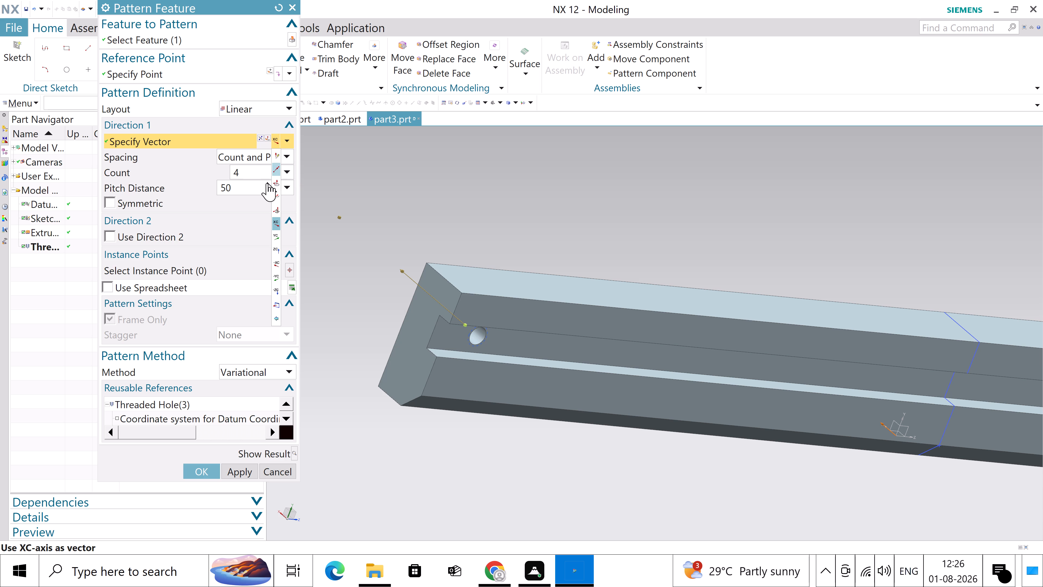
{"action": "left_click", "coordinate": [277, 249]}
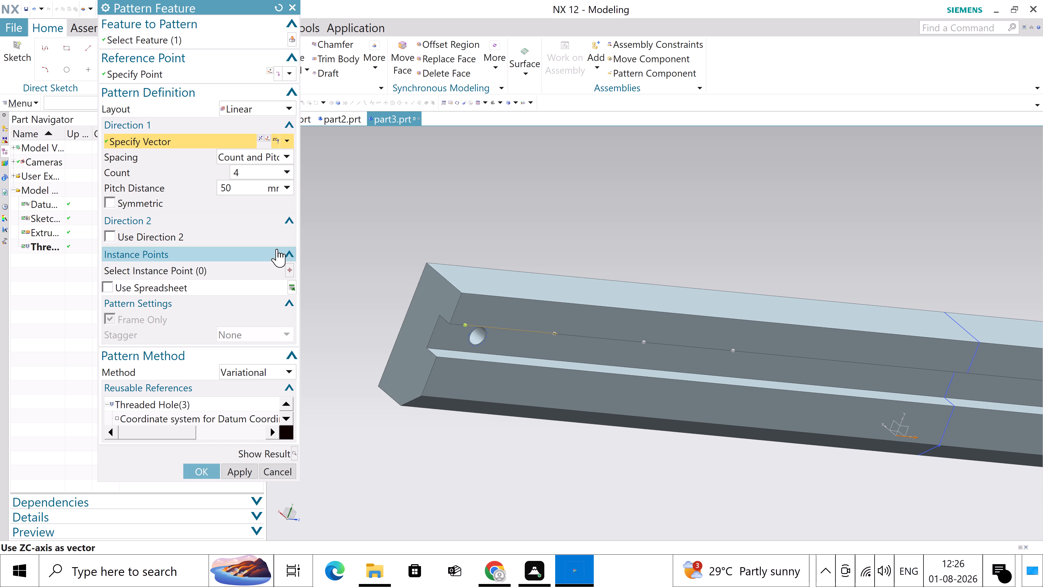
Set the linear hole pattern's pitch distance to 132.5 mm with a count of 4 and check the instance positions along the bar.
{"action": "left_click_drag", "start_coordinate": [252, 169], "coordinate": [219, 171]}
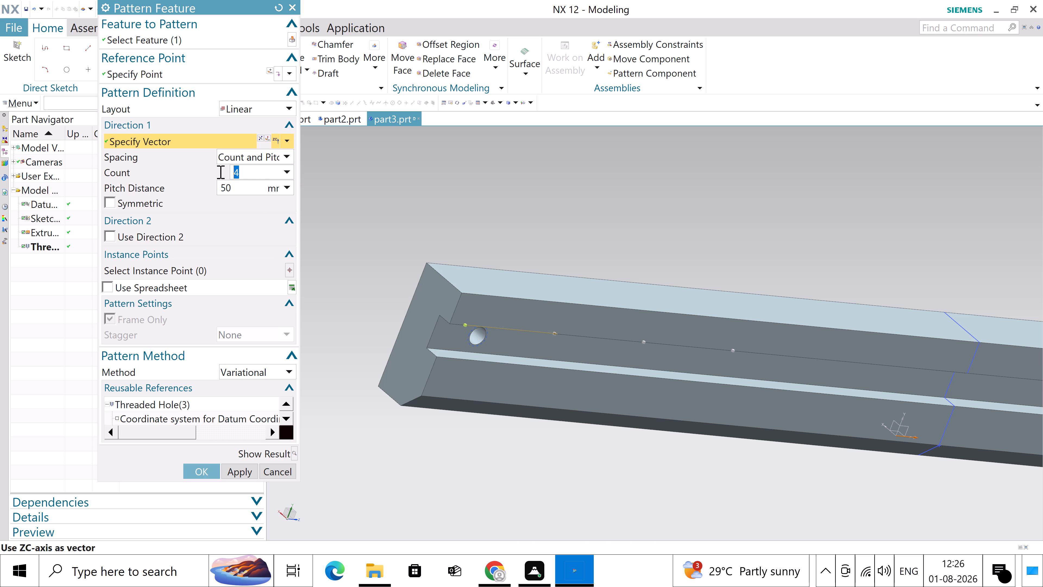
{"action": "left_click_drag", "start_coordinate": [219, 171], "coordinate": [216, 171]}
{"action": "key", "text": "Tab"}
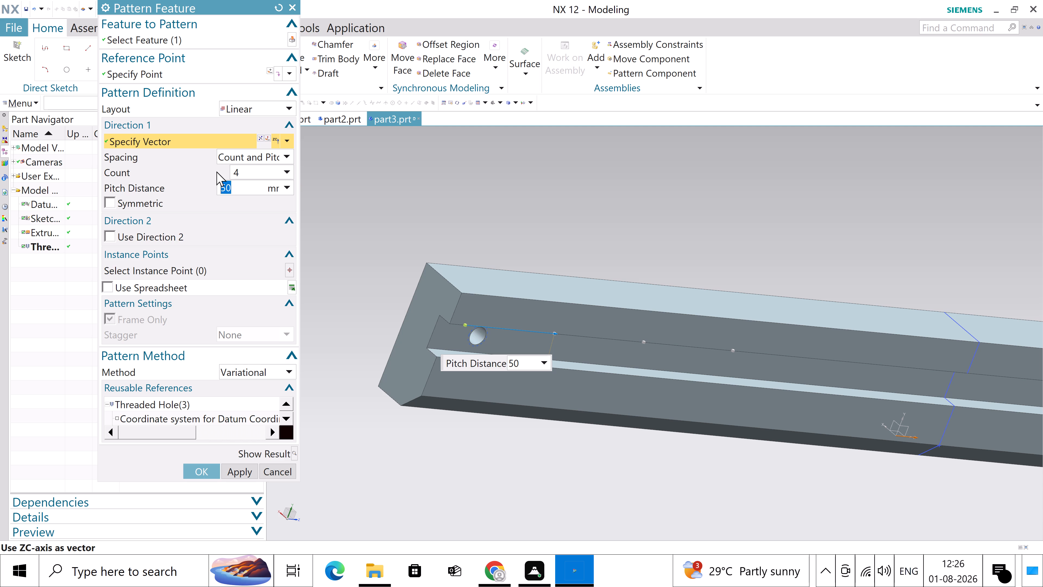
{"action": "type", "text": "132.5"}
{"action": "key", "text": "Tab"}
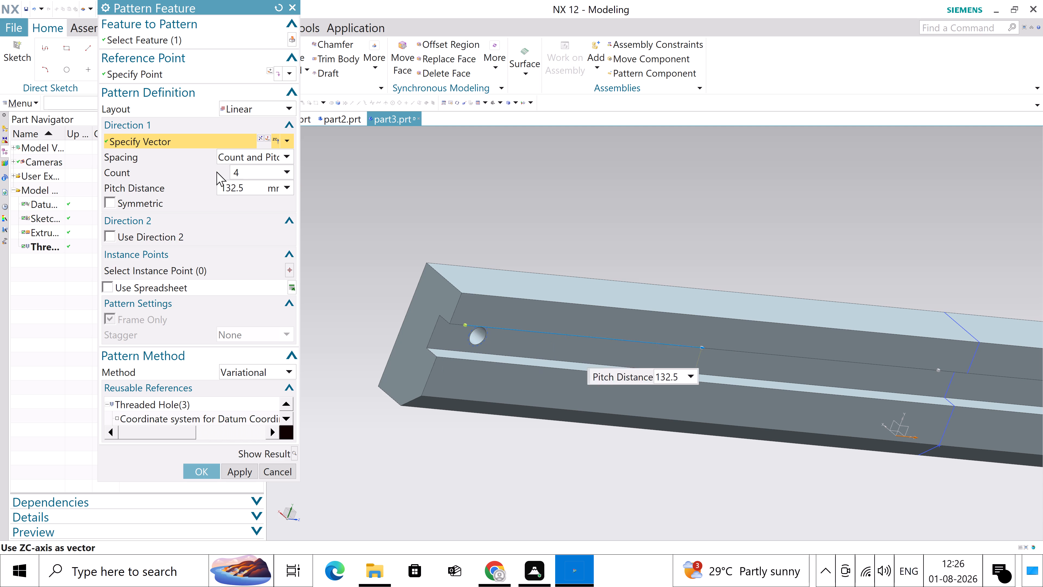
{"action": "scroll", "coordinate": [430, 184], "scroll_direction": "down", "scroll_amount": 2}
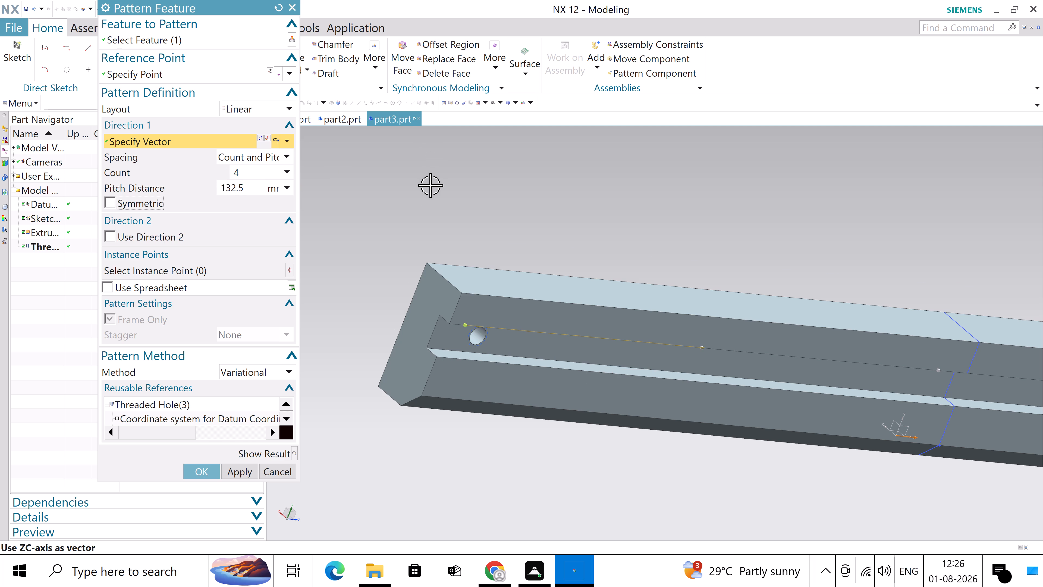
{"action": "scroll", "coordinate": [459, 261], "scroll_direction": "down", "scroll_amount": 1}
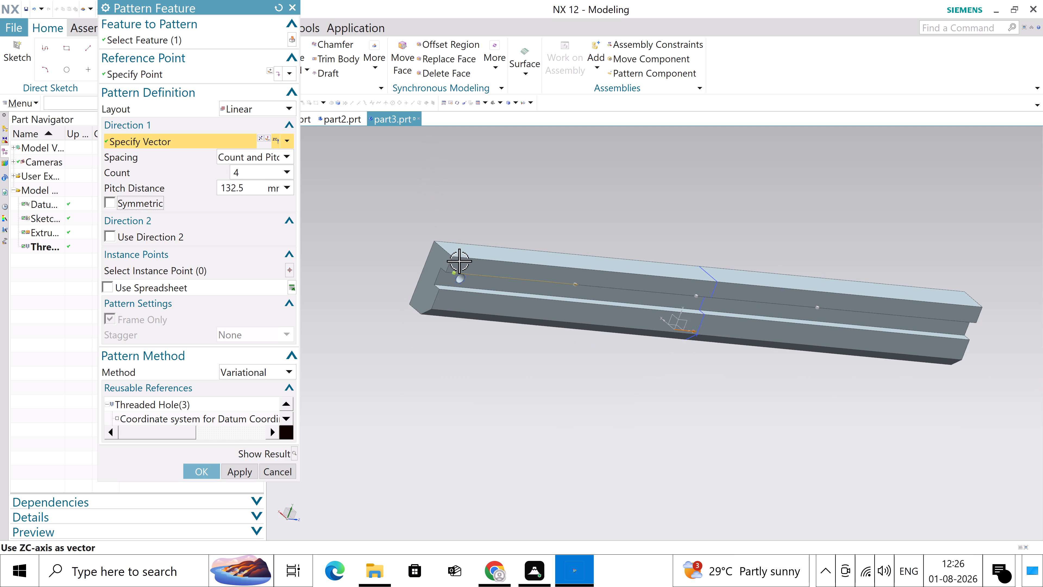
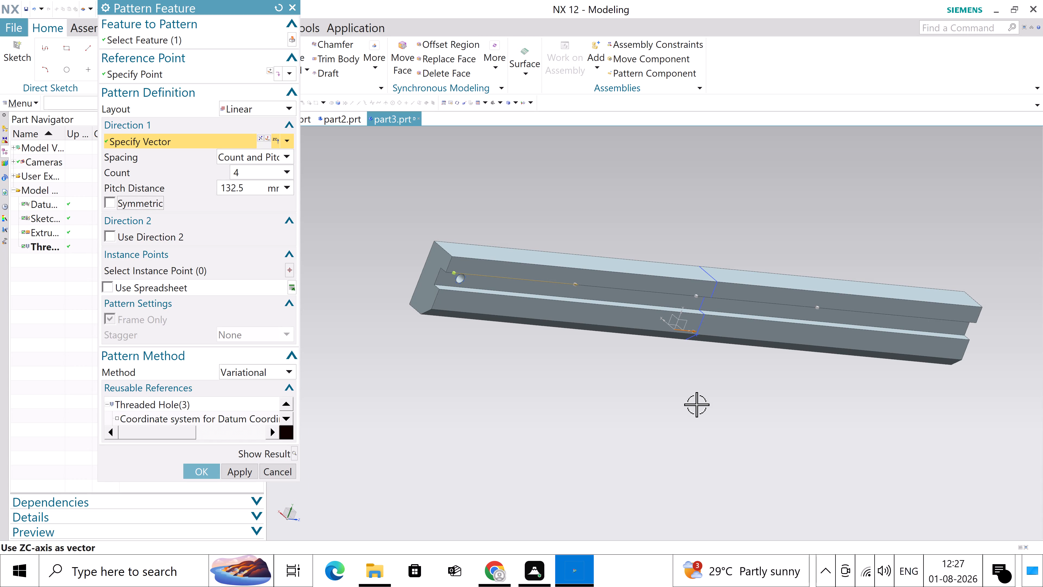
Check the previewed instances and create the linear pattern of threaded holes along the notched bar.
{"action": "scroll", "coordinate": [722, 368], "scroll_direction": "up", "scroll_amount": 2}
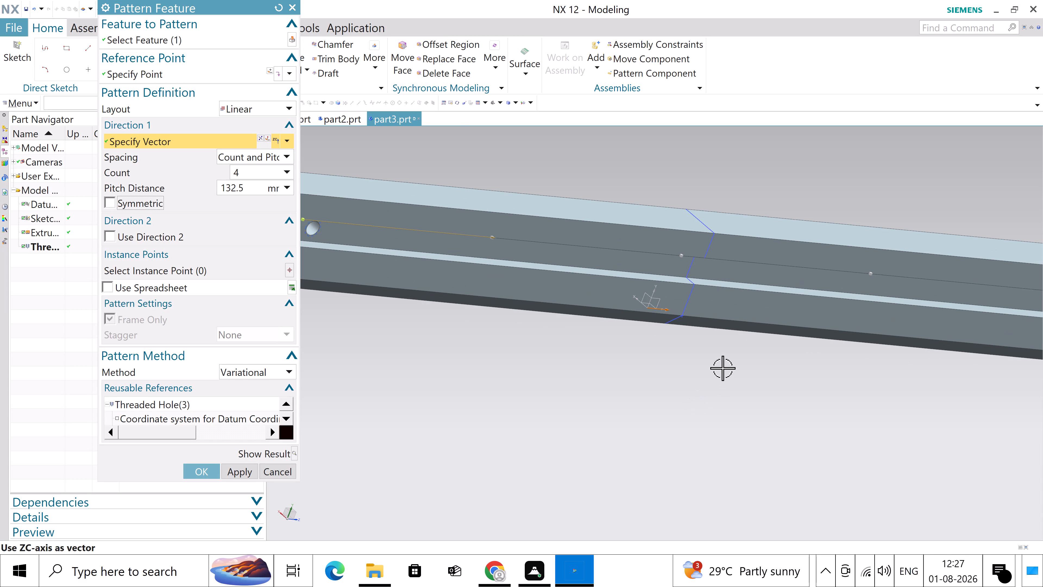
{"action": "scroll", "coordinate": [722, 368], "scroll_direction": "down", "scroll_amount": 2}
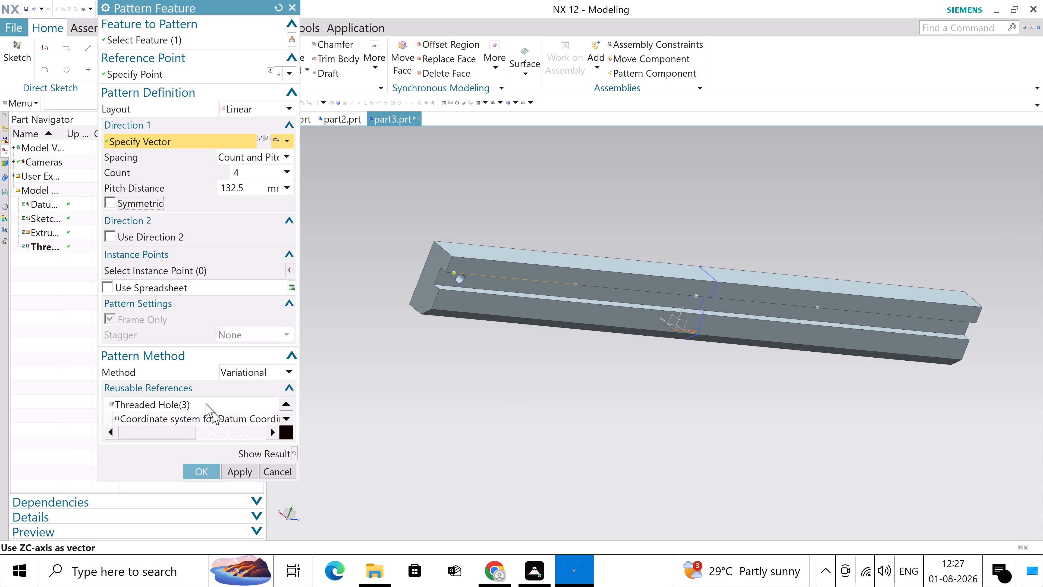
{"action": "middle_click_drag", "start_coordinate": [725, 199], "coordinate": [717, 194]}
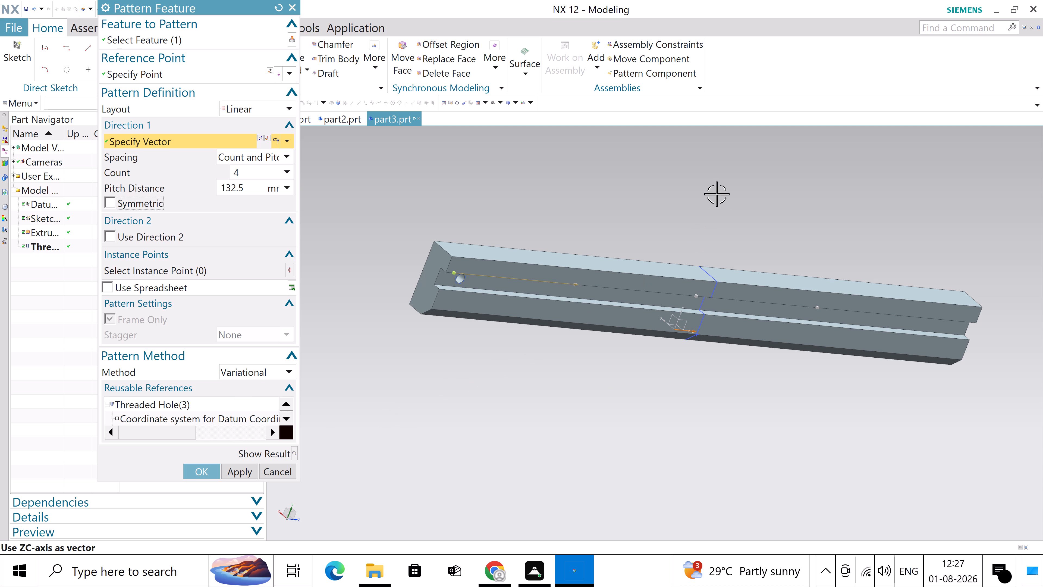
{"action": "middle_click_drag", "start_coordinate": [717, 194], "coordinate": [709, 185]}
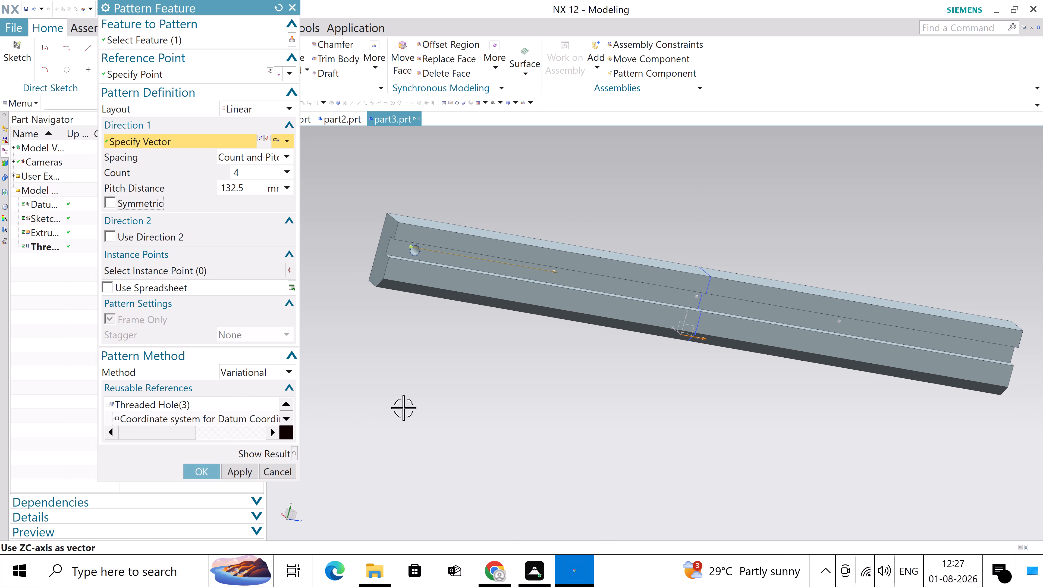
{"action": "middle_click_drag", "start_coordinate": [446, 398], "coordinate": [461, 478]}
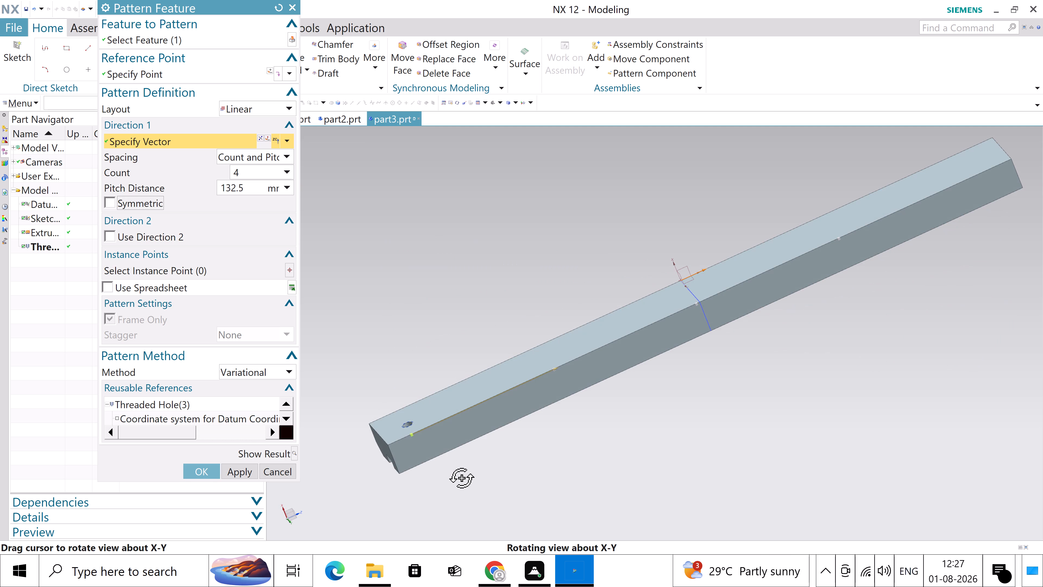
{"action": "middle_click_drag", "start_coordinate": [461, 478], "coordinate": [461, 435]}
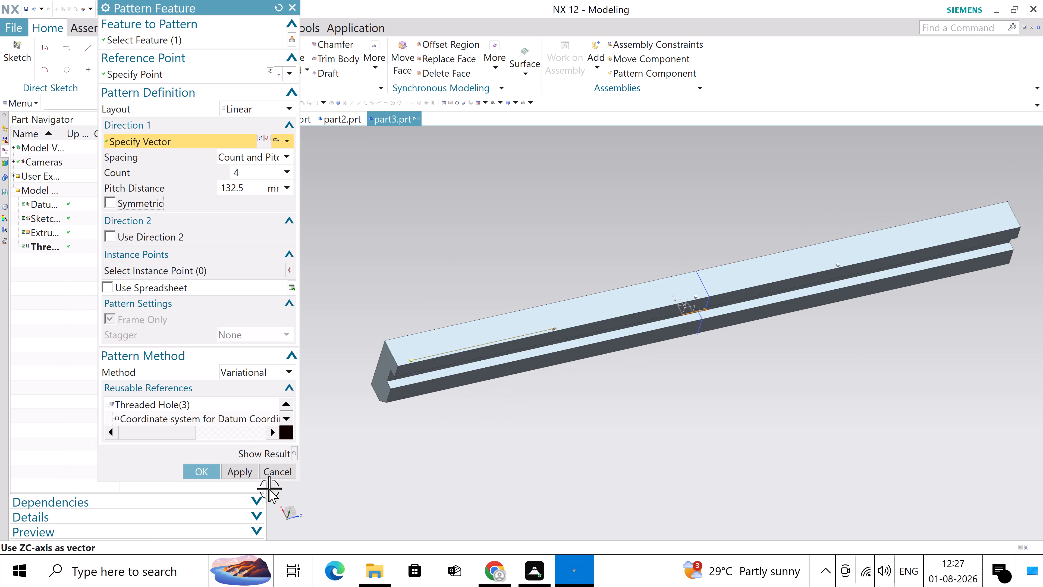
{"action": "left_click", "coordinate": [203, 474]}
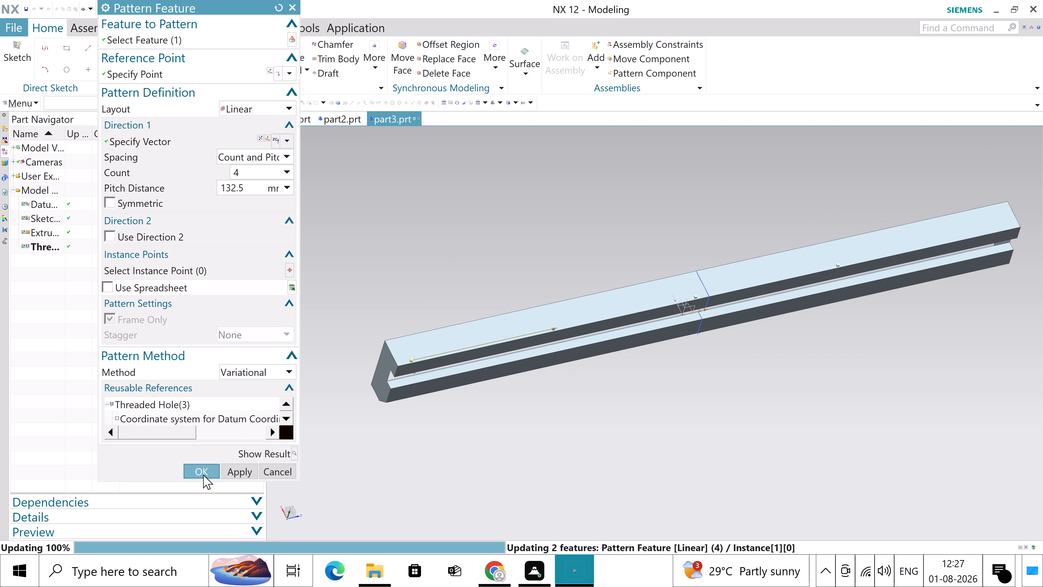
{"action": "middle_click_drag", "start_coordinate": [663, 401], "coordinate": [664, 387]}
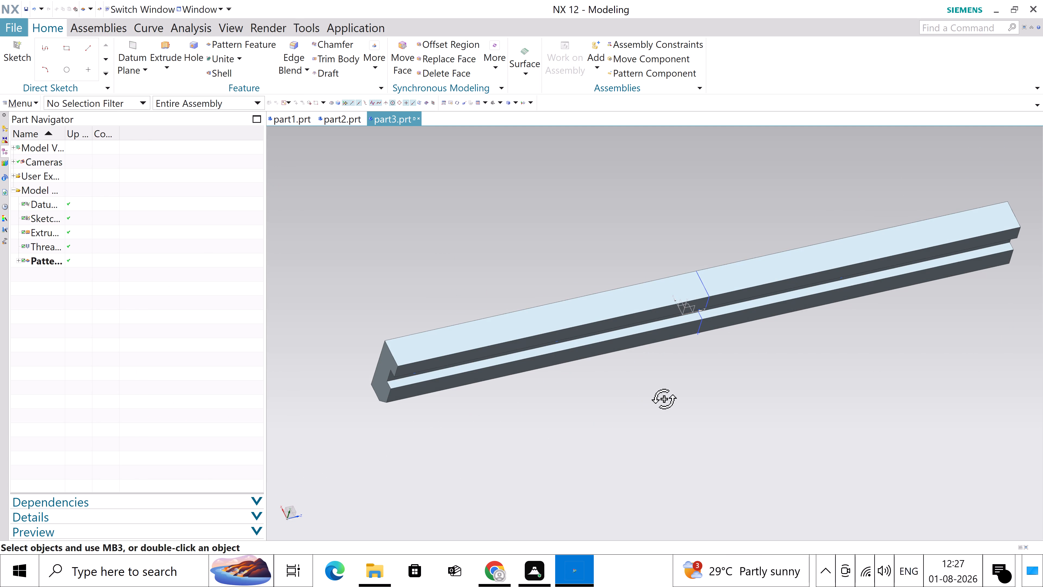
{"action": "middle_click_drag", "start_coordinate": [664, 387], "coordinate": [673, 370]}
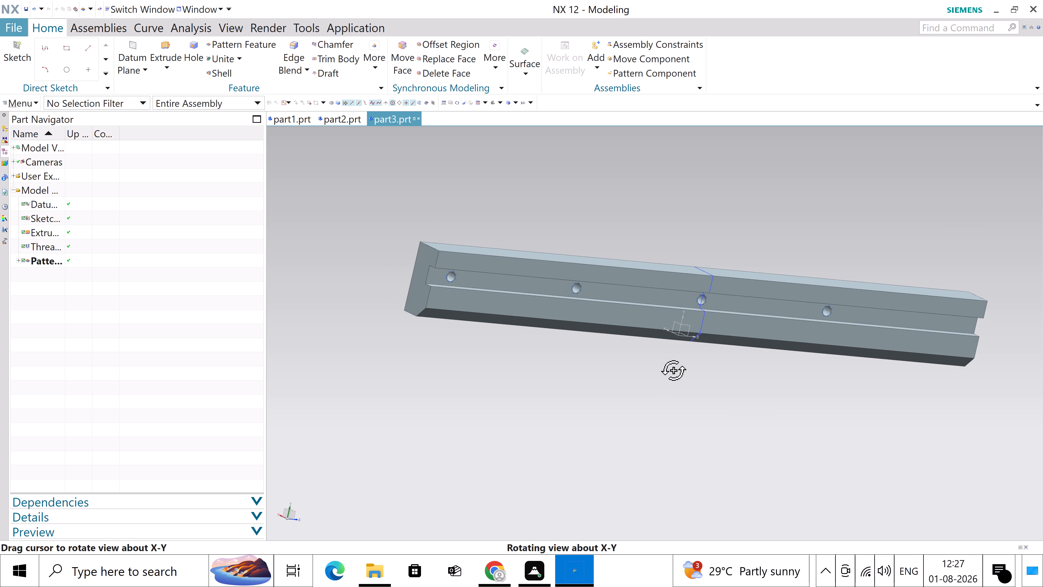
{"action": "middle_click_drag", "start_coordinate": [673, 370], "coordinate": [624, 369]}
{"action": "scroll", "coordinate": [624, 369], "scroll_direction": "down", "scroll_amount": 1}
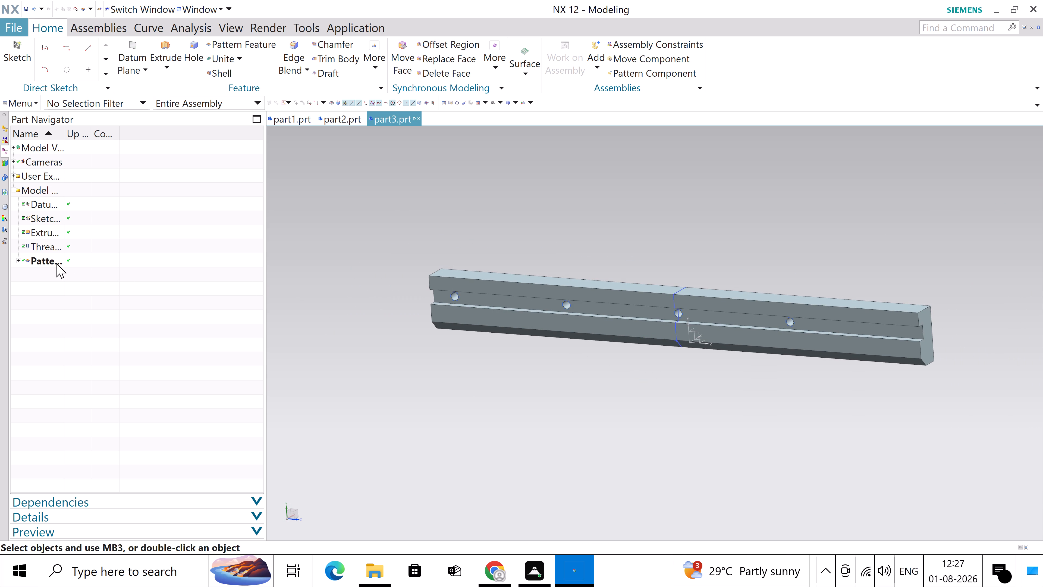
Edit the linear pattern of threaded holes to a count of 5 and check the holes on both sides of the bar.
{"action": "right_click", "coordinate": [56, 262]}
{"action": "left_click", "coordinate": [112, 316]}
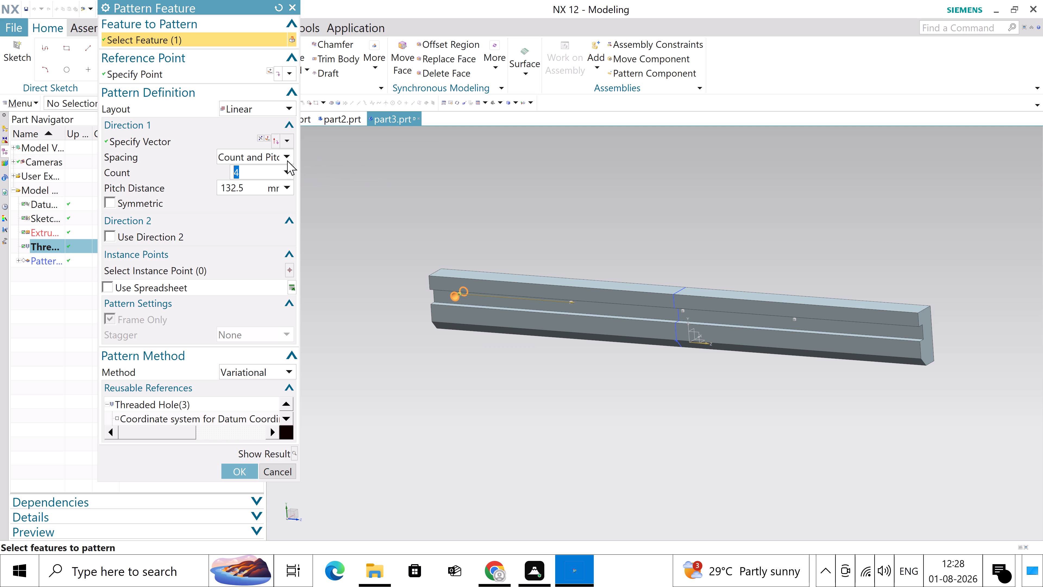
{"action": "key", "text": "5"}
{"action": "key", "text": "Return"}
{"action": "left_click", "coordinate": [234, 474]}
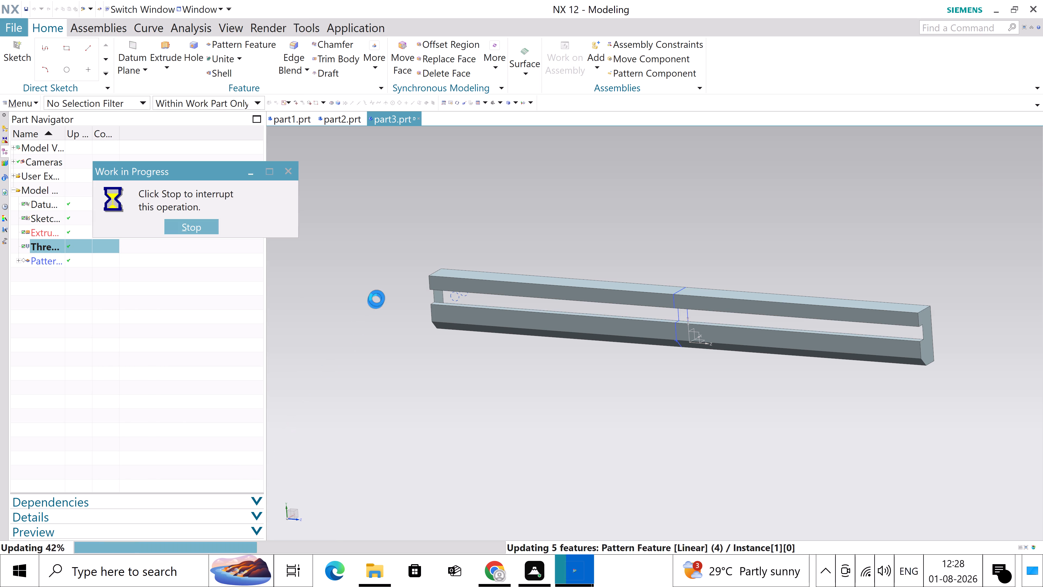
{"action": "middle_click_drag", "start_coordinate": [410, 257], "coordinate": [436, 359]}
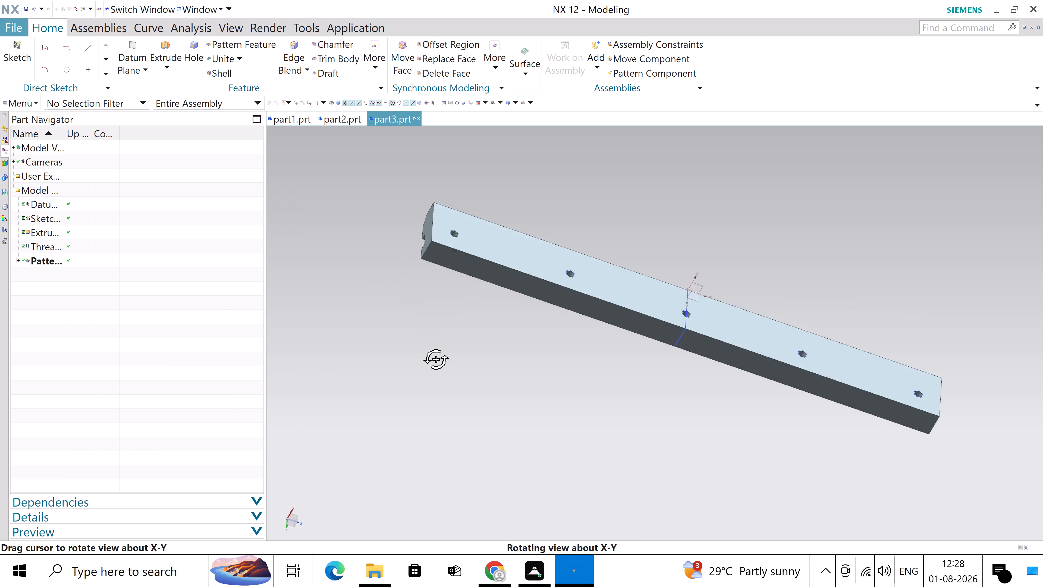
{"action": "middle_click_drag", "start_coordinate": [436, 359], "coordinate": [420, 298]}
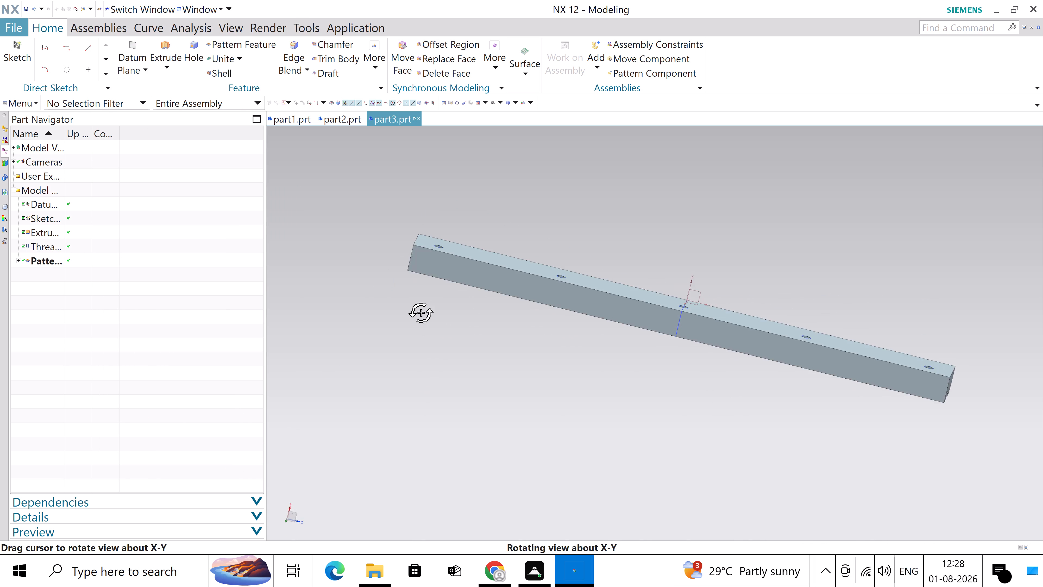
{"action": "middle_click_drag", "start_coordinate": [420, 298], "coordinate": [406, 247]}
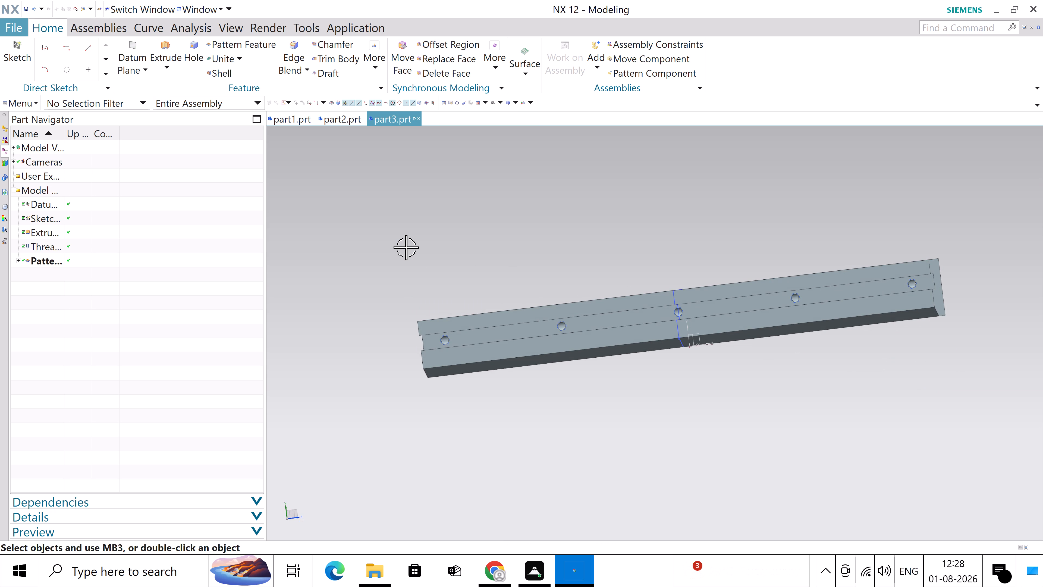
Save the part3 file.
{"action": "key", "text": "ctrl+s"}
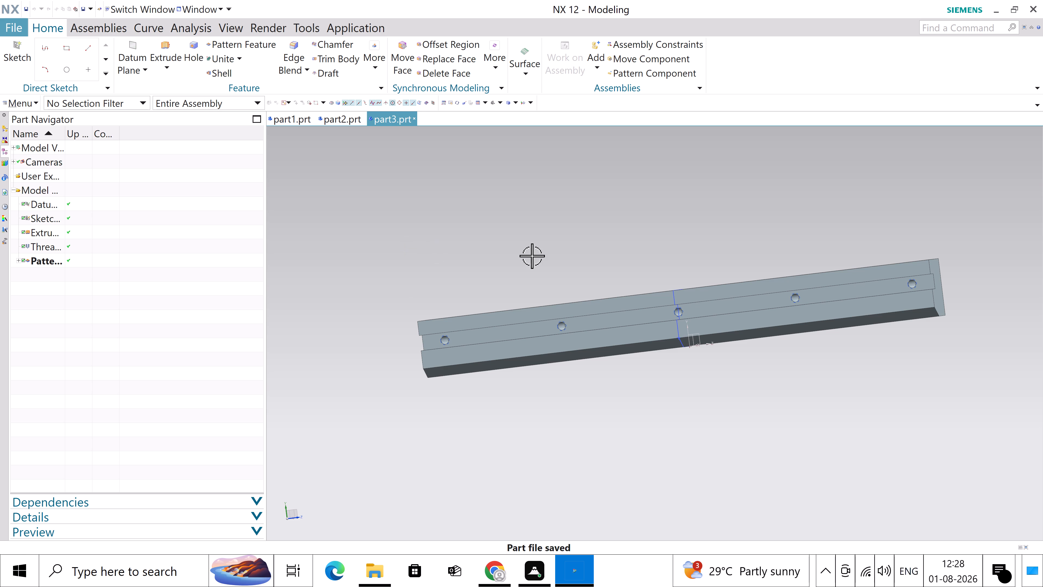
Create a new part file named part4 from the Model template in the same folder.
{"action": "middle_click_drag", "start_coordinate": [532, 256], "coordinate": [489, 274]}
{"action": "scroll", "coordinate": [520, 261], "scroll_direction": "down", "scroll_amount": 1}
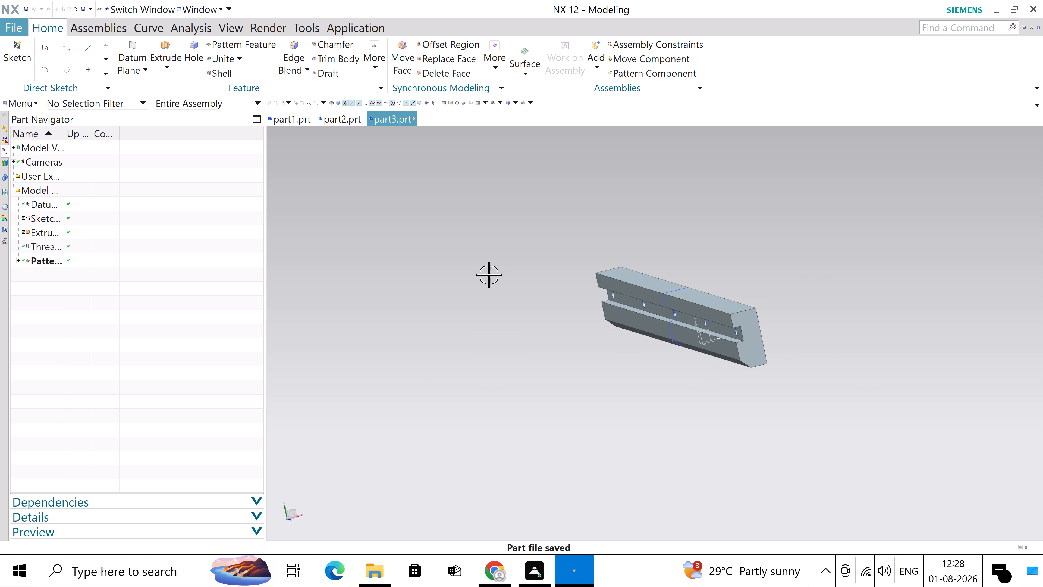
{"action": "left_click", "coordinate": [12, 27]}
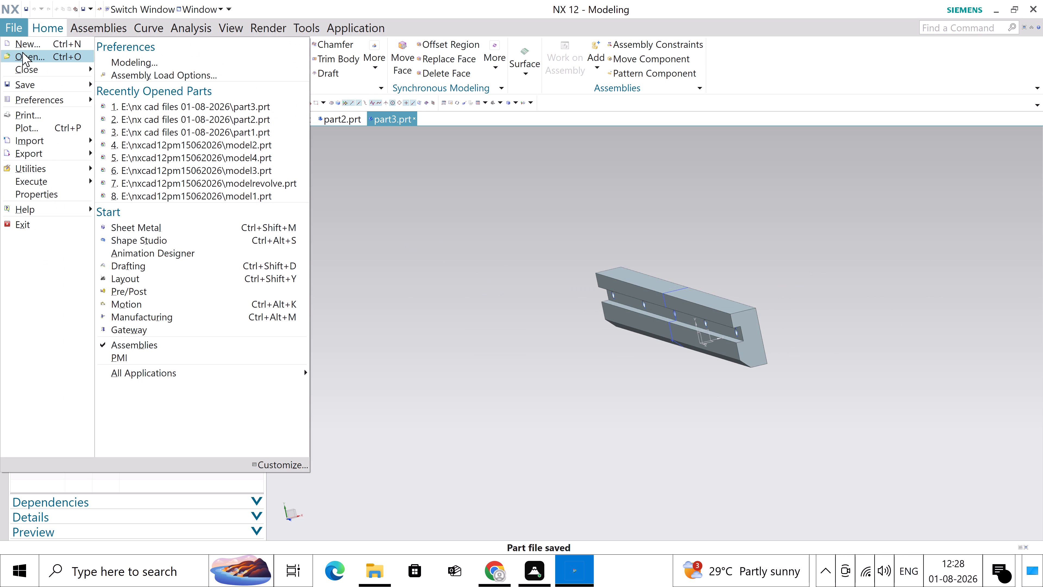
{"action": "left_click", "coordinate": [30, 45]}
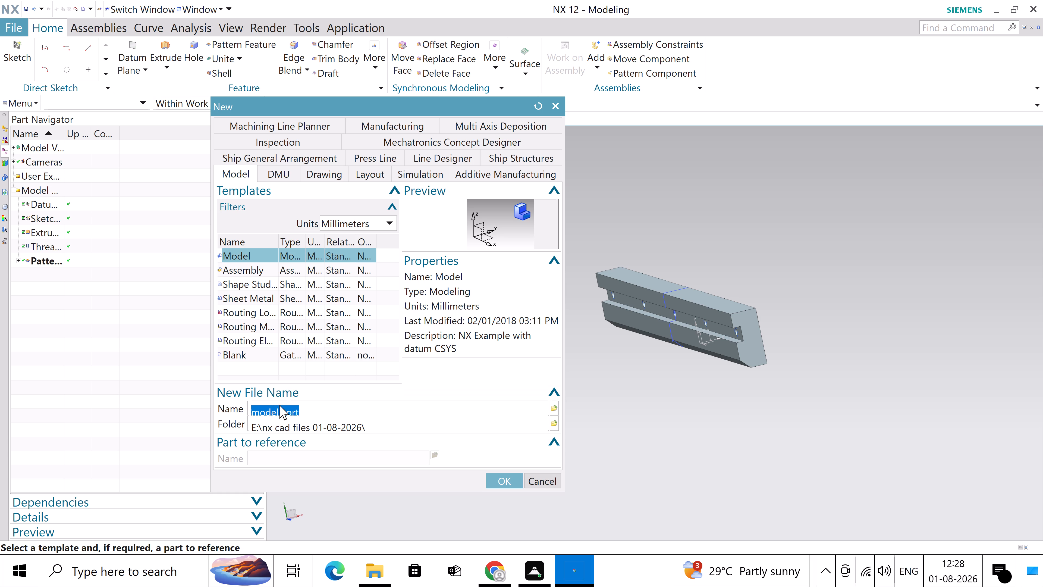
{"action": "left_click", "coordinate": [280, 407]}
{"action": "key", "text": "Left"}
{"action": "key", "text": "BackSpace"}
{"action": "key", "text": "BackSpace"}
{"action": "key", "text": "BackSpace"}
{"action": "key", "text": "BackSpace"}
{"action": "key", "text": "BackSpace"}
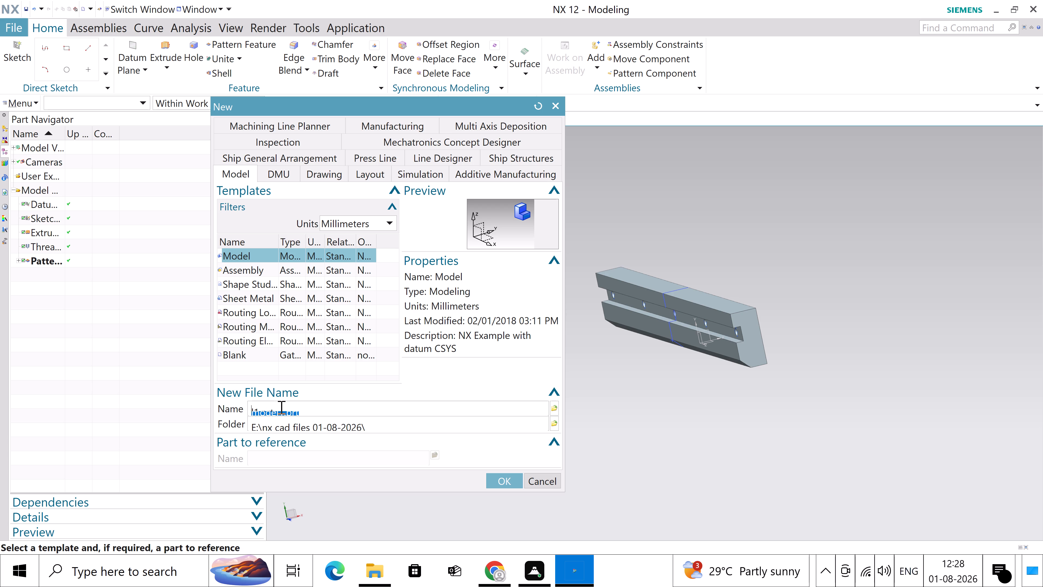
{"action": "key", "text": "Delete"}
{"action": "key", "text": "Delete"}
{"action": "type", "text": "part"}
{"action": "key", "text": "4"}
{"action": "key", "text": "Tab"}
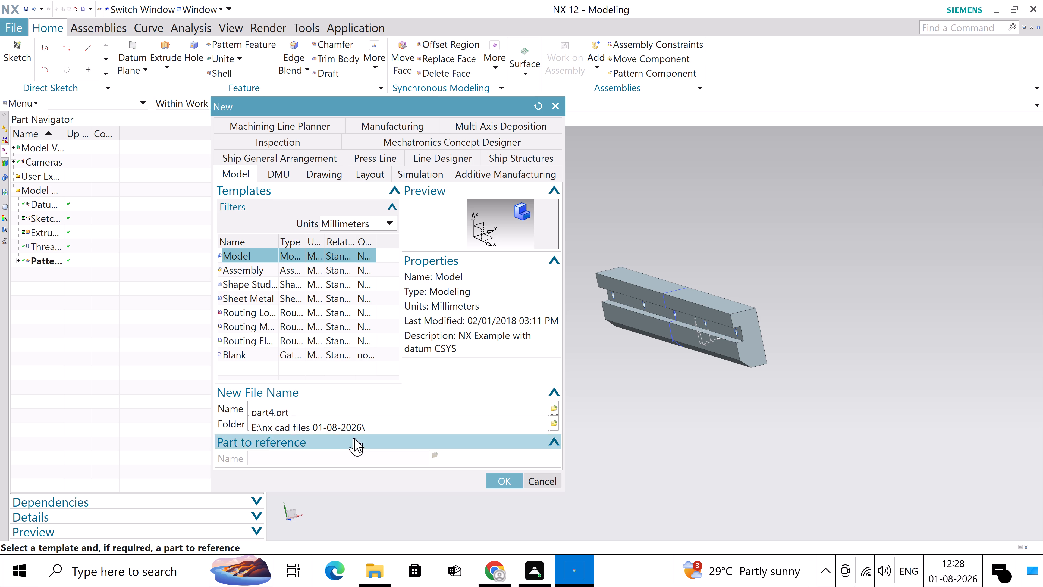
{"action": "left_click", "coordinate": [509, 482]}
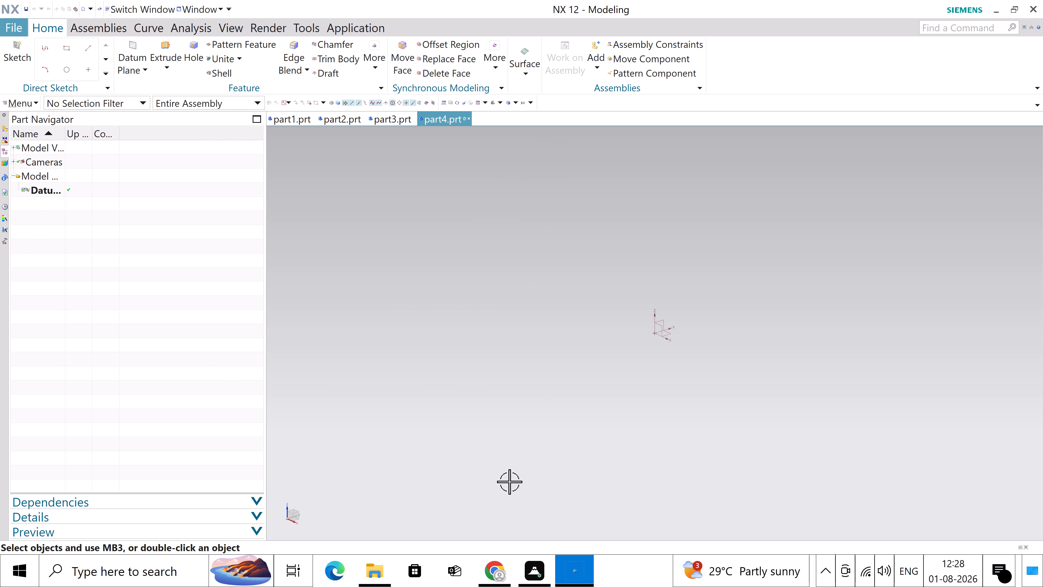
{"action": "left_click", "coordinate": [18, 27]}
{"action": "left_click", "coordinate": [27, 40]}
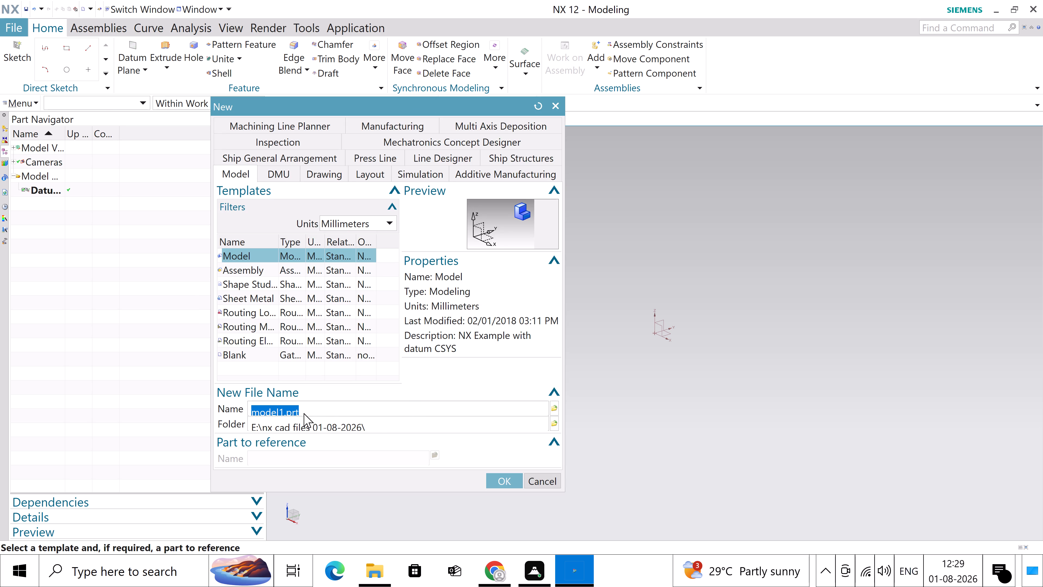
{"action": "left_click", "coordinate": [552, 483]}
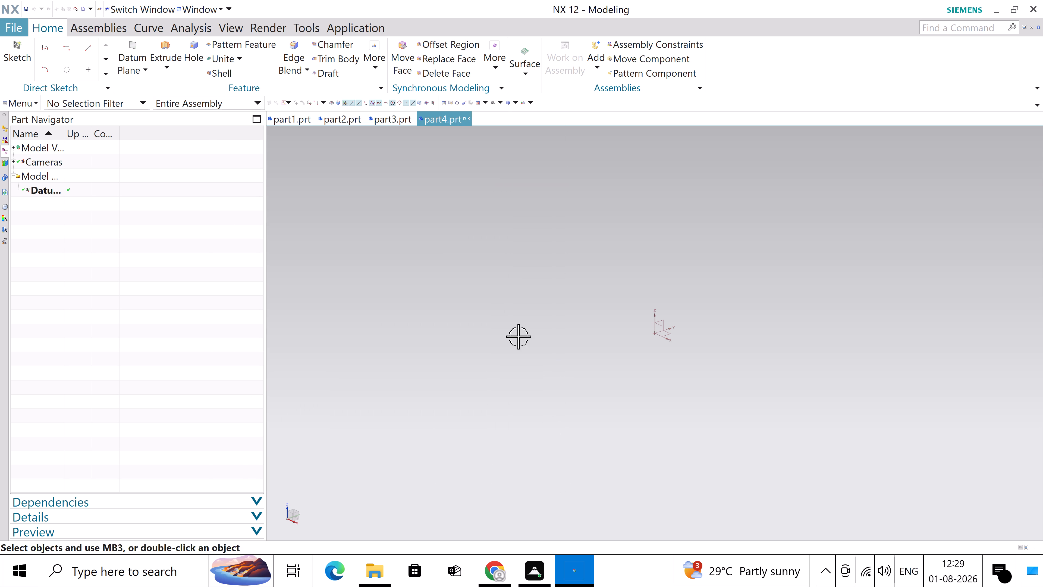
Review the part1, part2 and part3 models in turn and return to part4.
{"action": "left_click", "coordinate": [283, 123]}
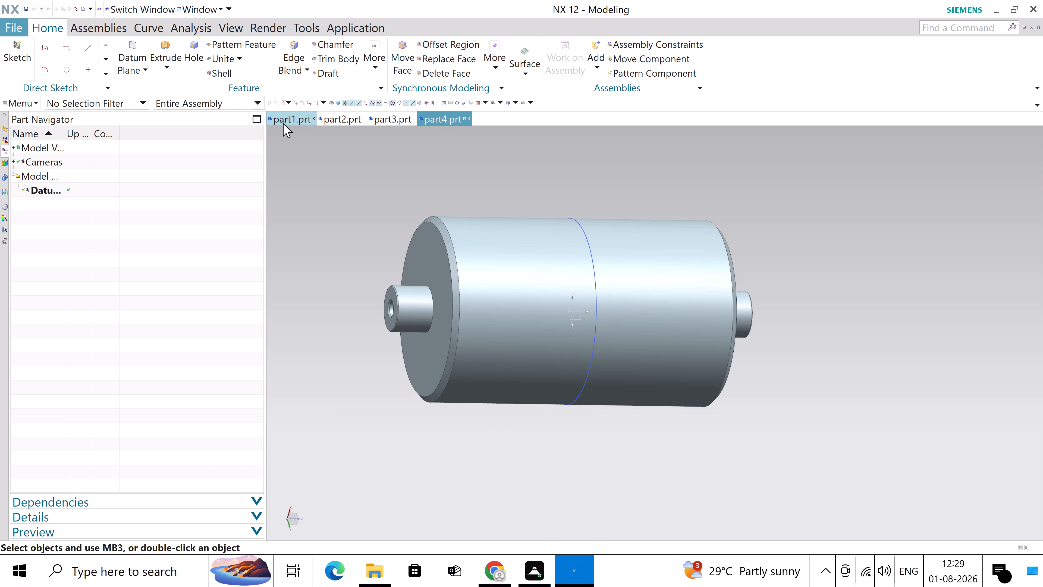
{"action": "left_click", "coordinate": [339, 117]}
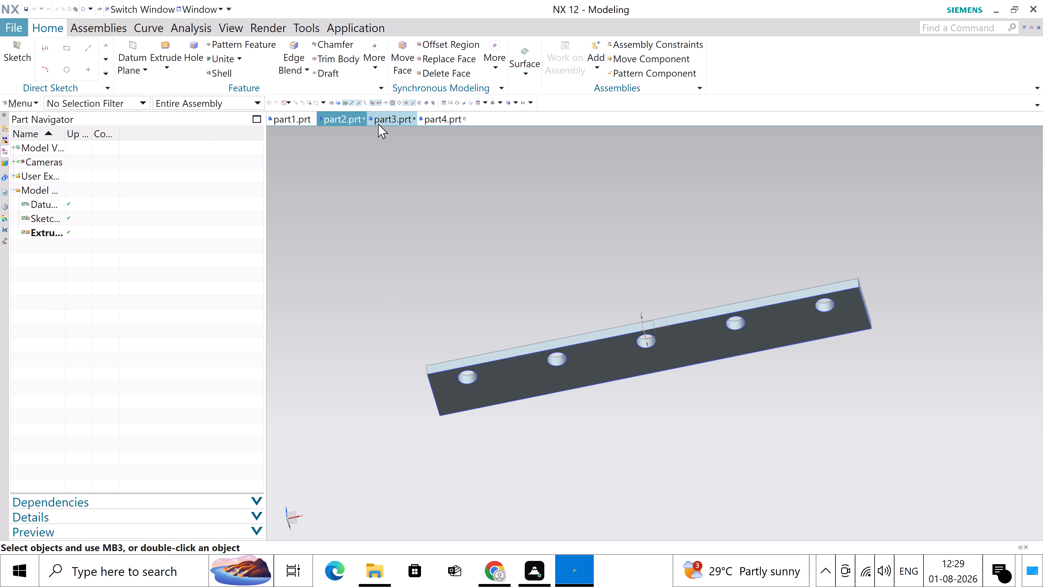
{"action": "left_click", "coordinate": [396, 122]}
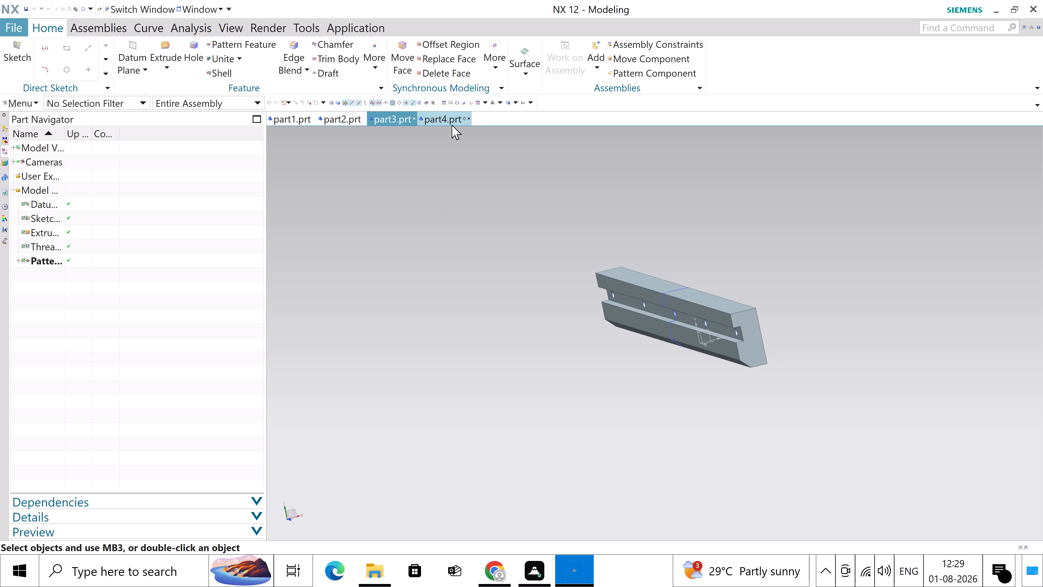
{"action": "left_click", "coordinate": [452, 124]}
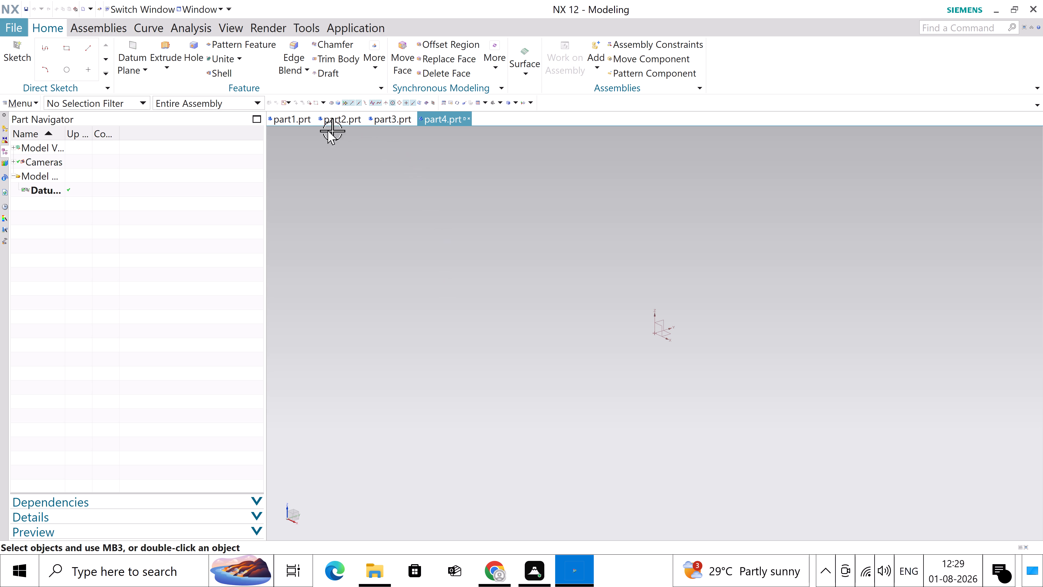
Create a new sketch on the default XY plane of part4 and leave the automatically started Profile tool.
{"action": "left_click", "coordinate": [37, 105]}
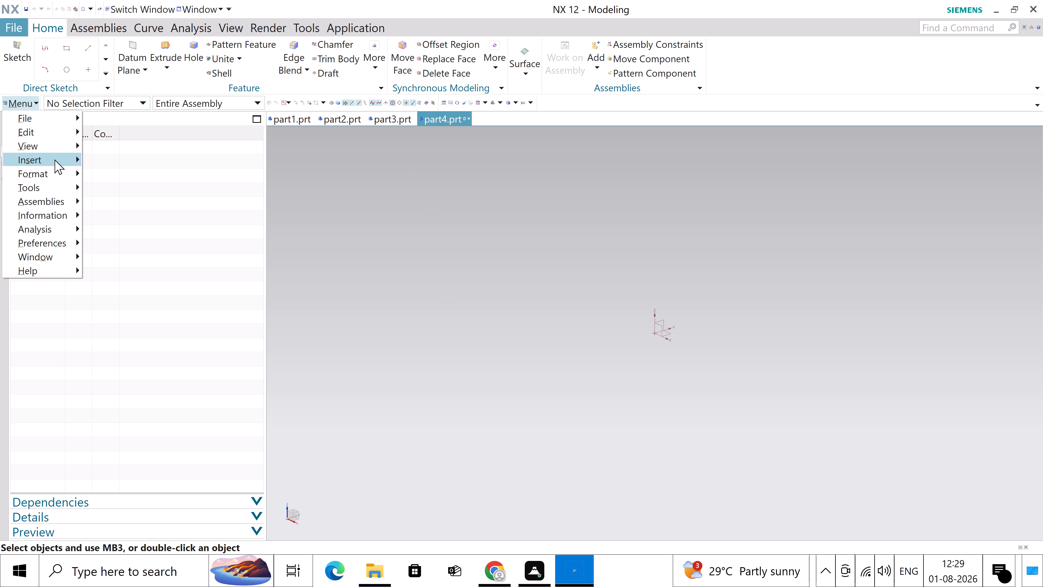
{"action": "left_click", "coordinate": [55, 161]}
{"action": "left_click", "coordinate": [163, 172]}
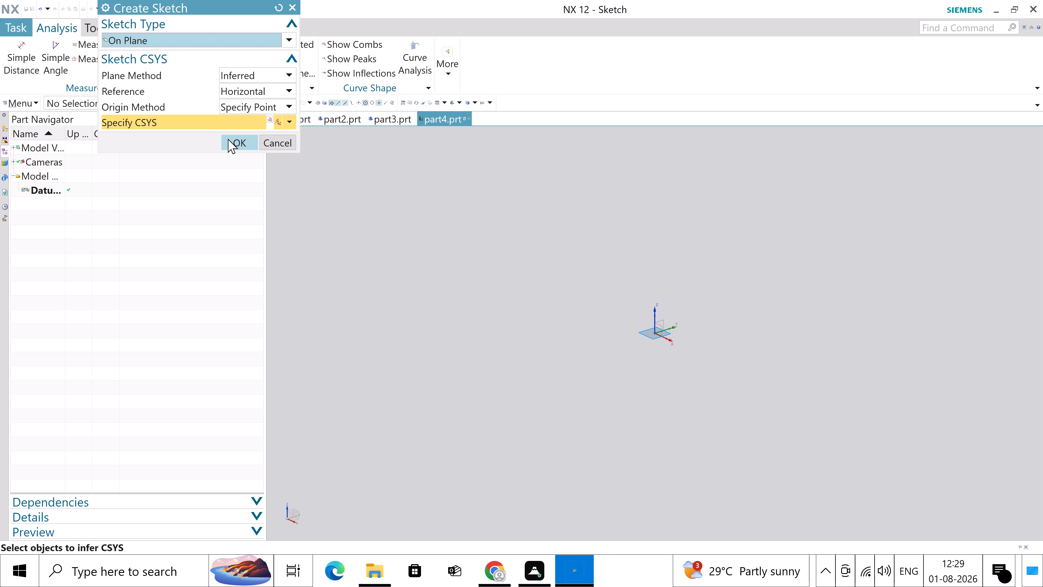
{"action": "left_click", "coordinate": [228, 139]}
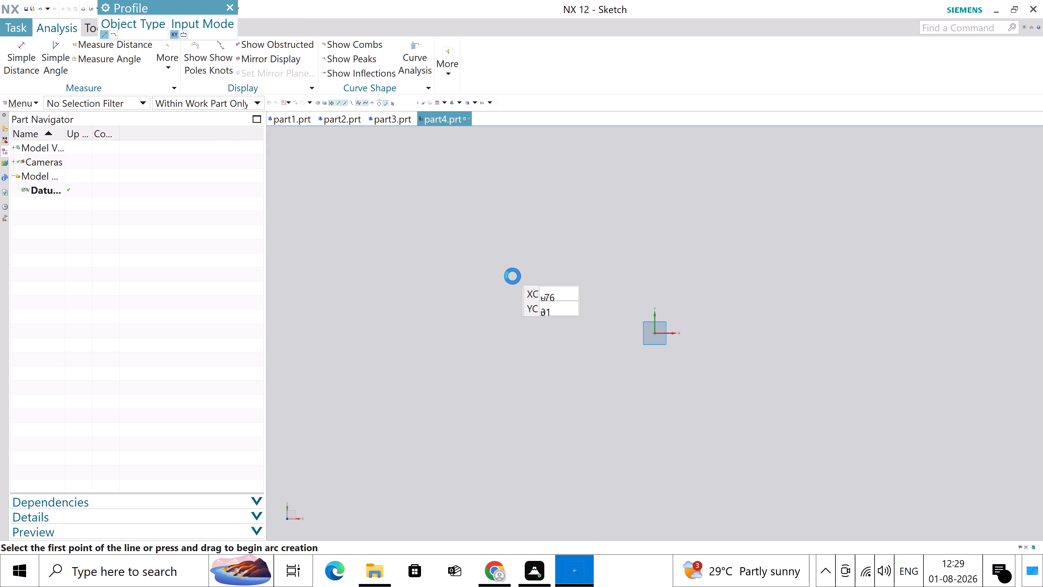
{"action": "left_click", "coordinate": [226, 13]}
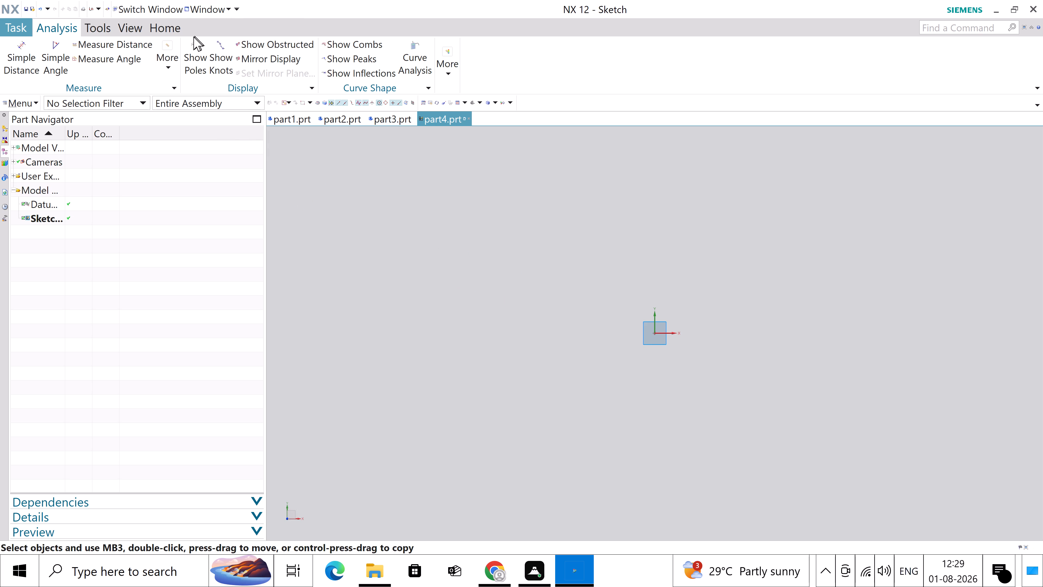
Start a profile above the origin with a 248 mm horizontal line and a 30 mm line downward at 270°.
{"action": "left_click", "coordinate": [164, 31]}
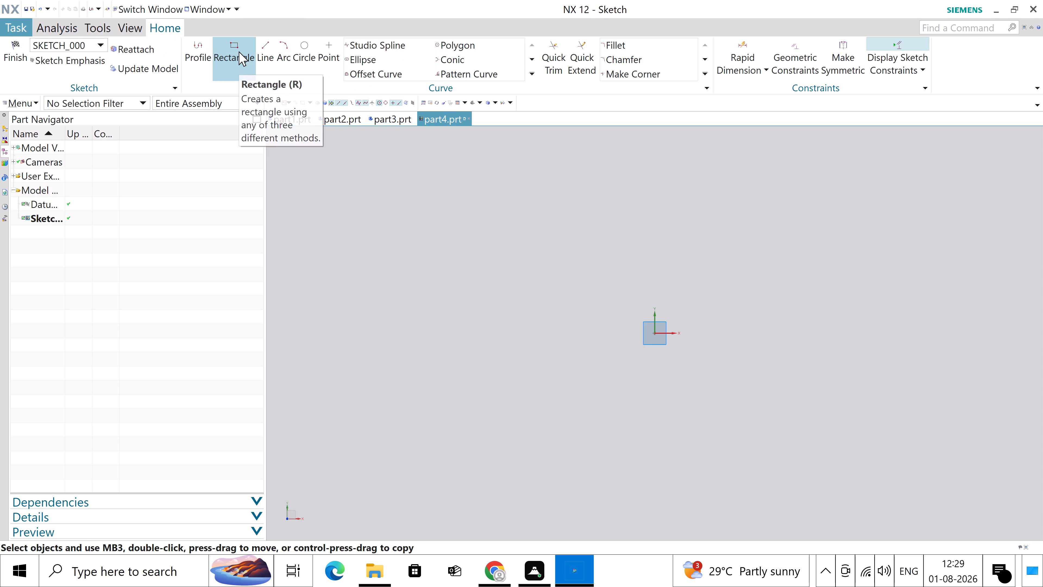
{"action": "left_click", "coordinate": [199, 52]}
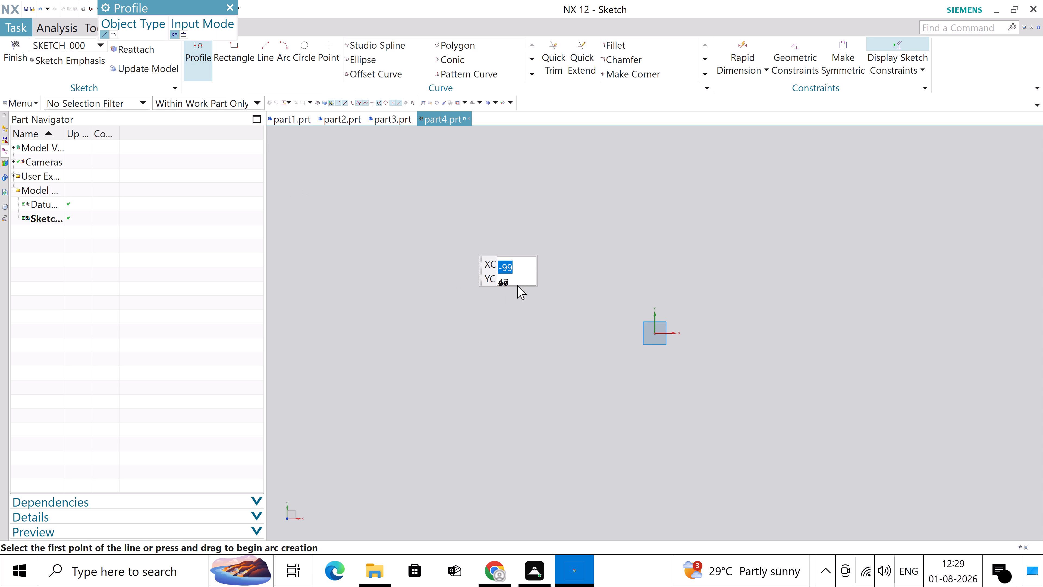
{"action": "left_click", "coordinate": [519, 280]}
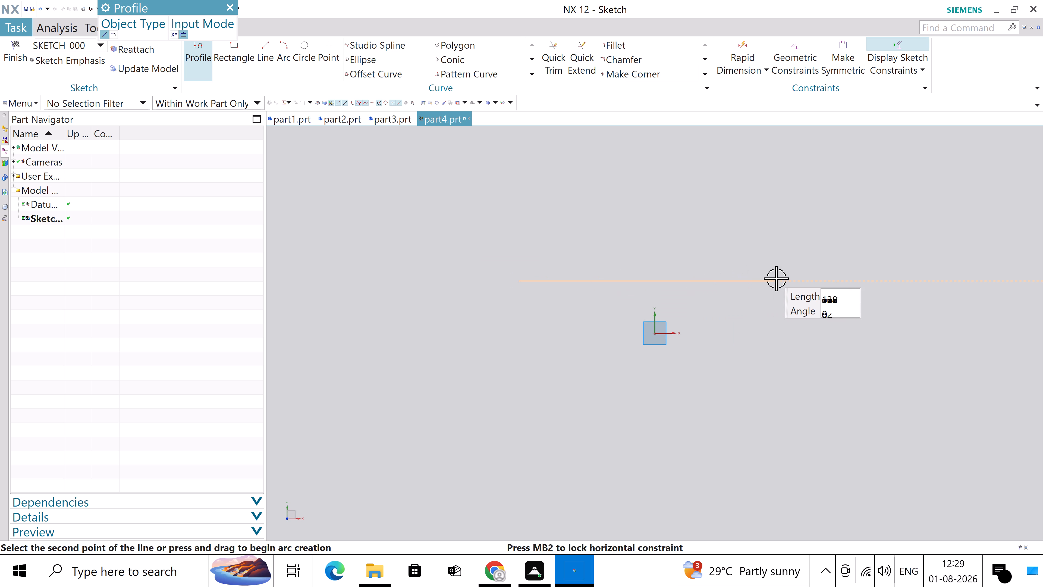
{"action": "type", "text": "248"}
{"action": "key", "text": "Tab"}
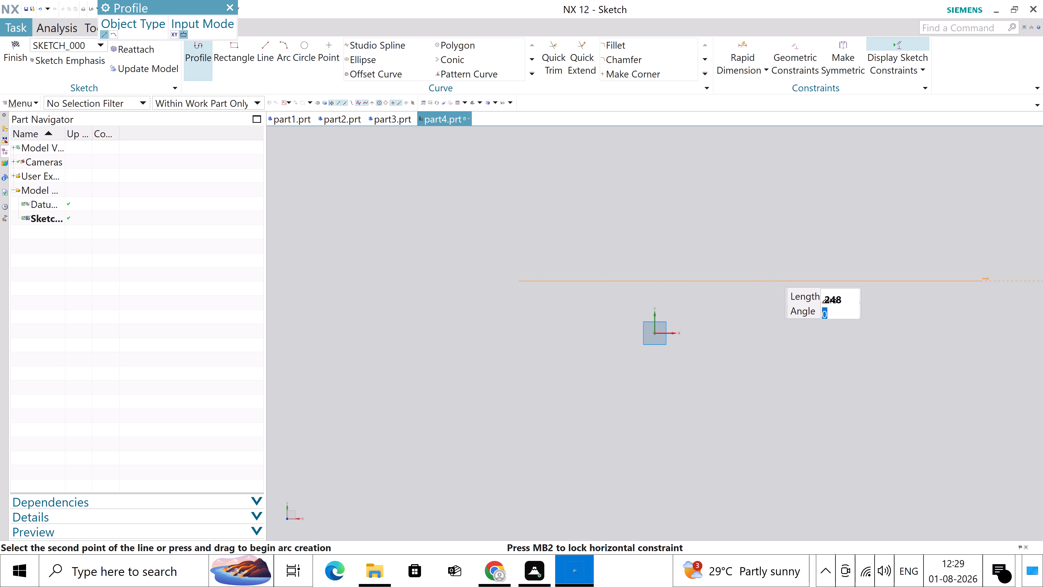
{"action": "key", "text": "0"}
{"action": "key", "text": "Return"}
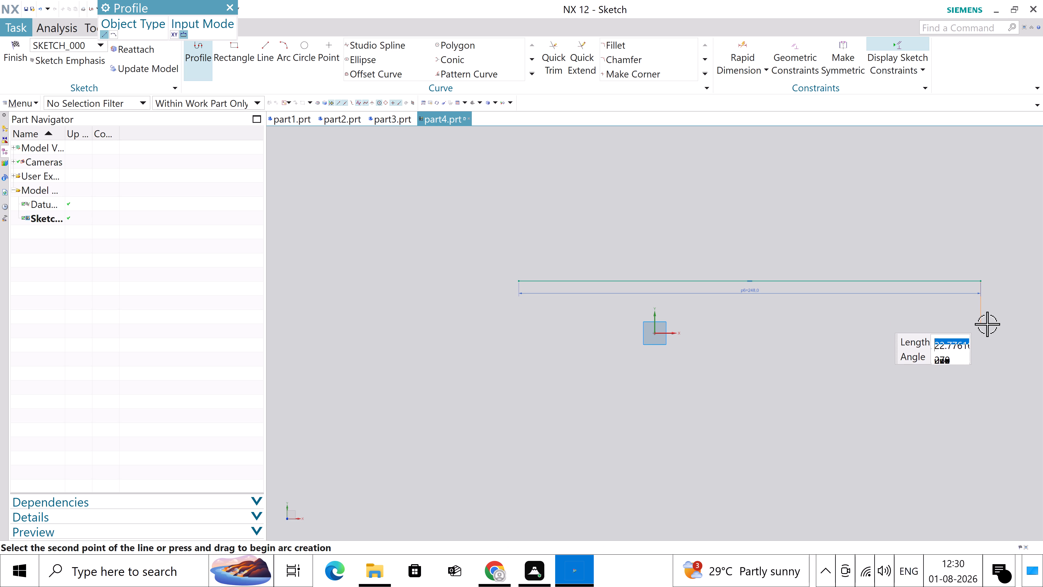
{"action": "type", "text": "30"}
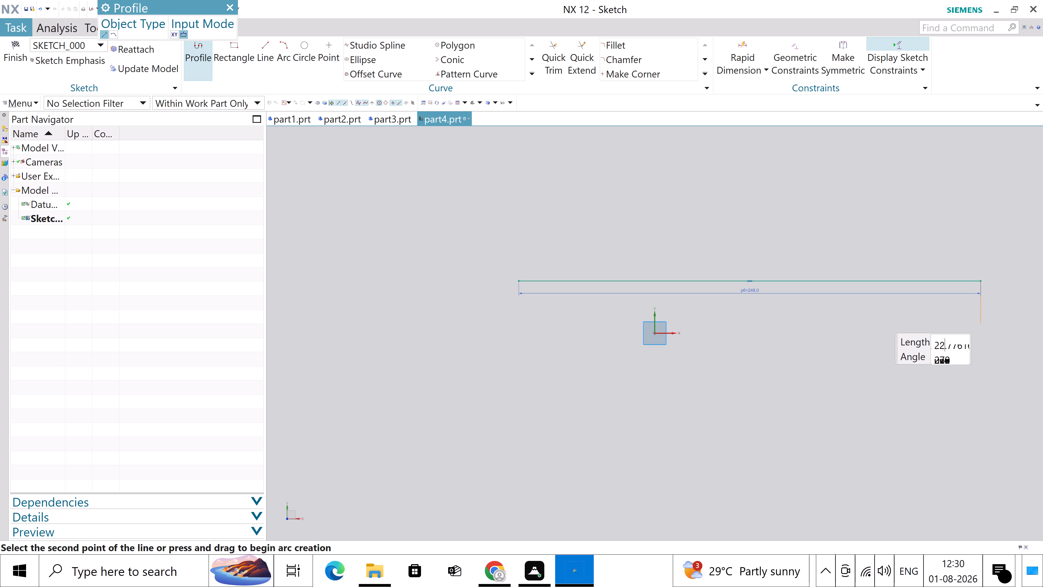
{"action": "key", "text": "Return"}
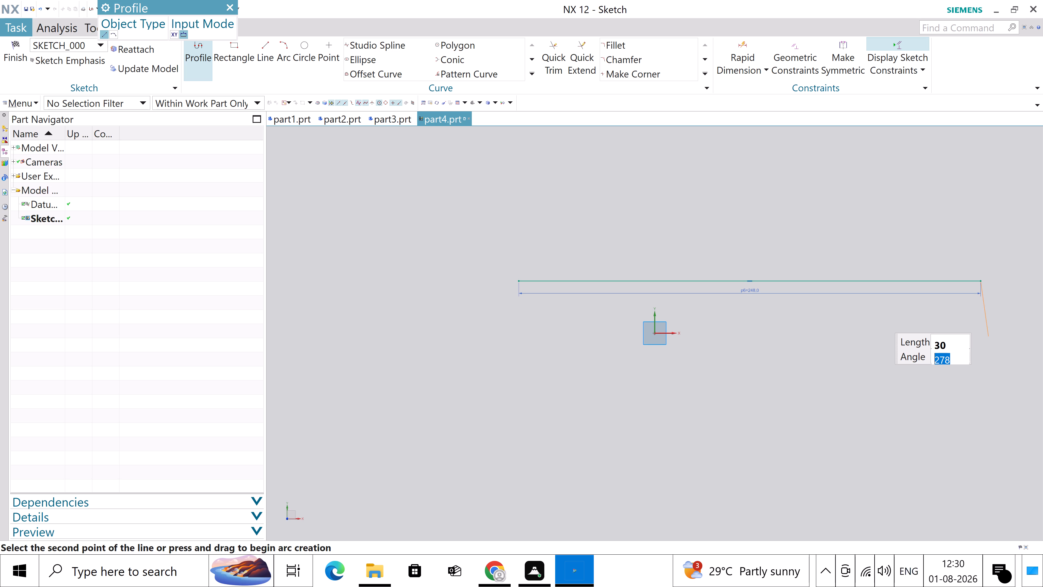
{"action": "type", "text": "270"}
{"action": "key", "text": "Return"}
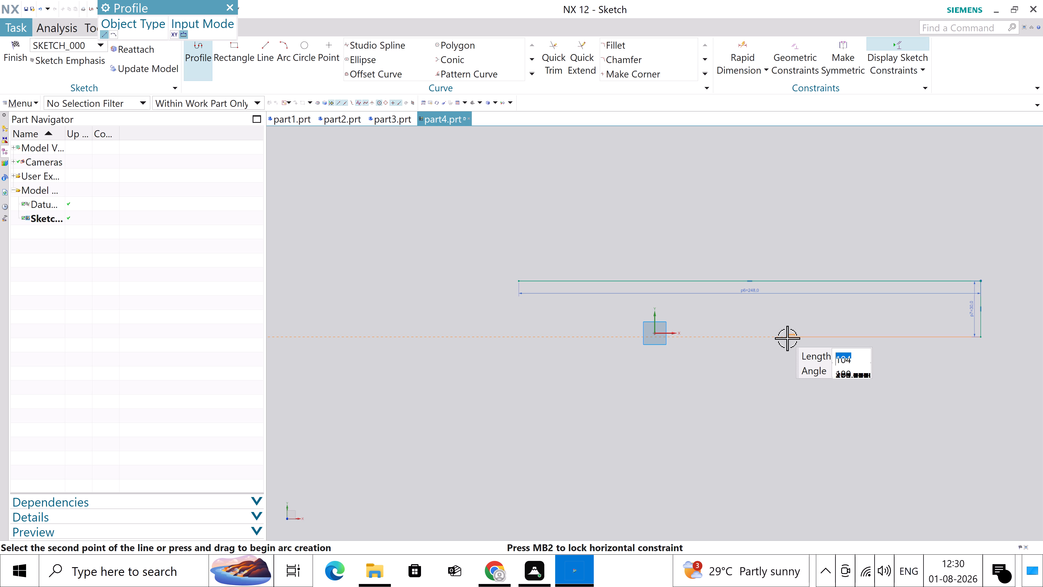
Continue the profile with a 55 mm line leftward, a 10 mm line downward and a 138 mm line at 180°.
{"action": "type", "text": "55"}
{"action": "key", "text": "Return"}
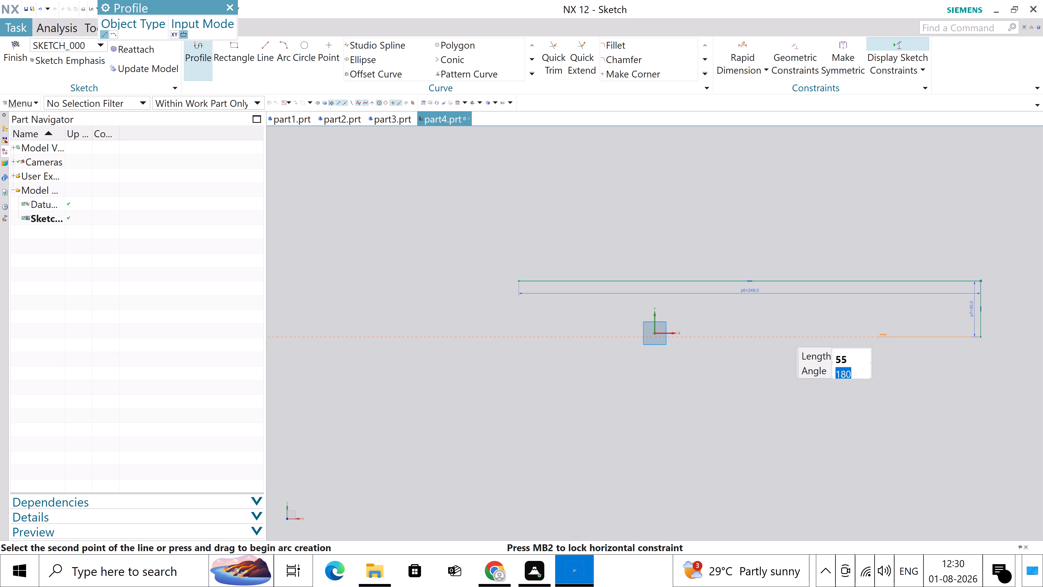
{"action": "key", "text": "Return"}
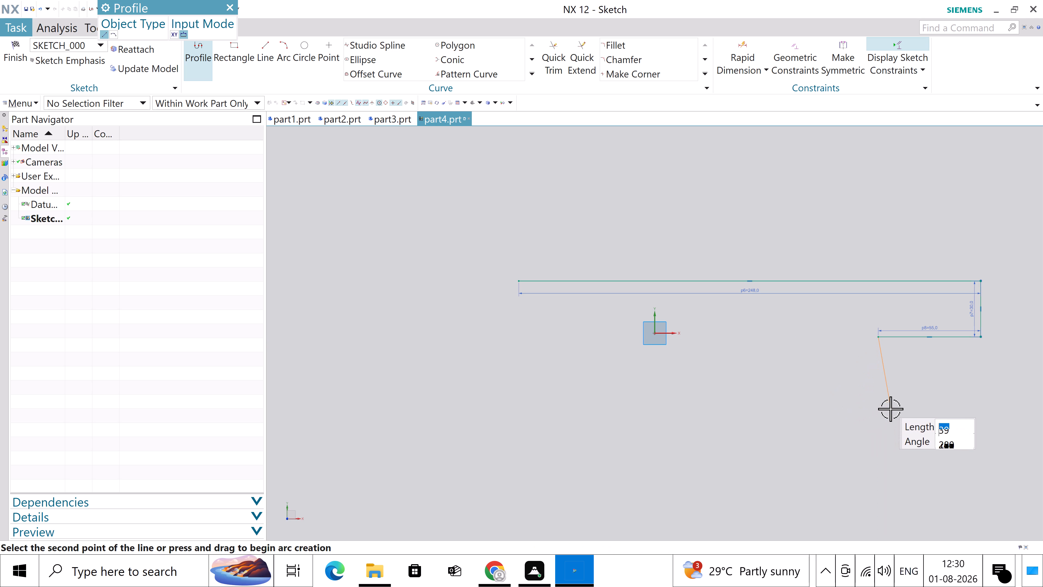
{"action": "type", "text": "10"}
{"action": "key", "text": "Return"}
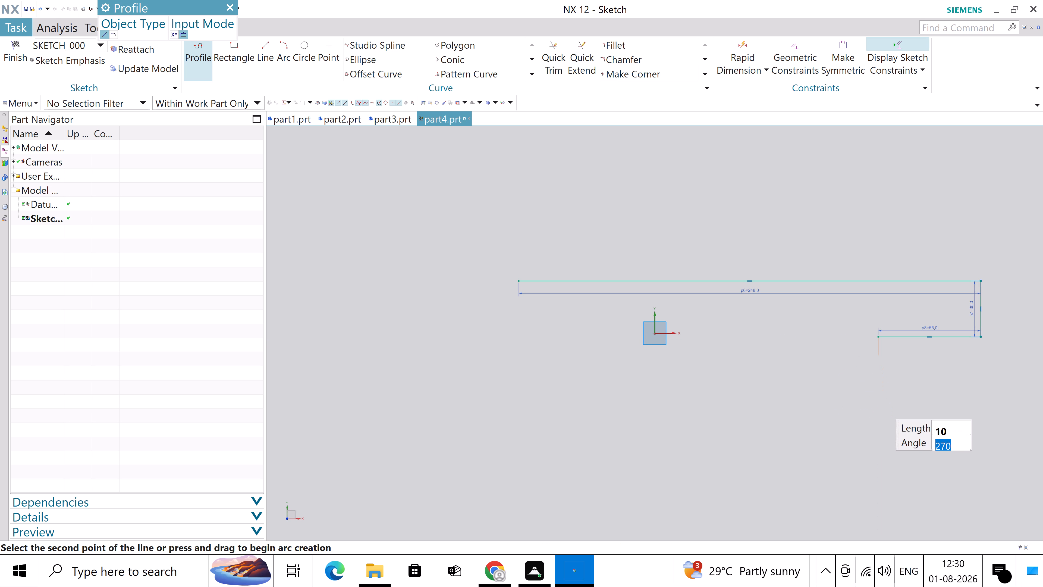
{"action": "key", "text": "Return"}
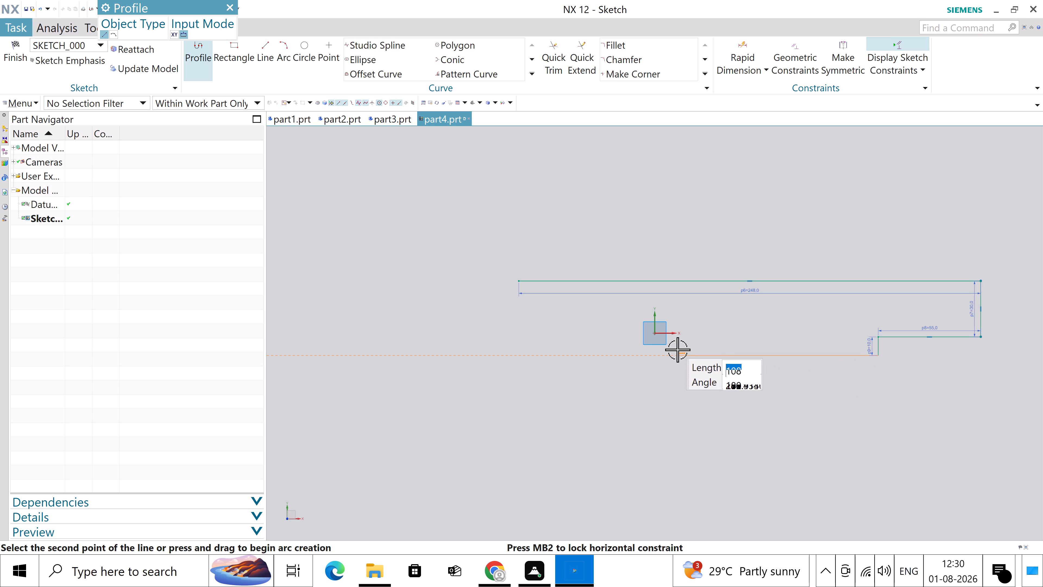
{"action": "type", "text": "138"}
{"action": "key", "text": "Return"}
{"action": "key", "text": "9"}
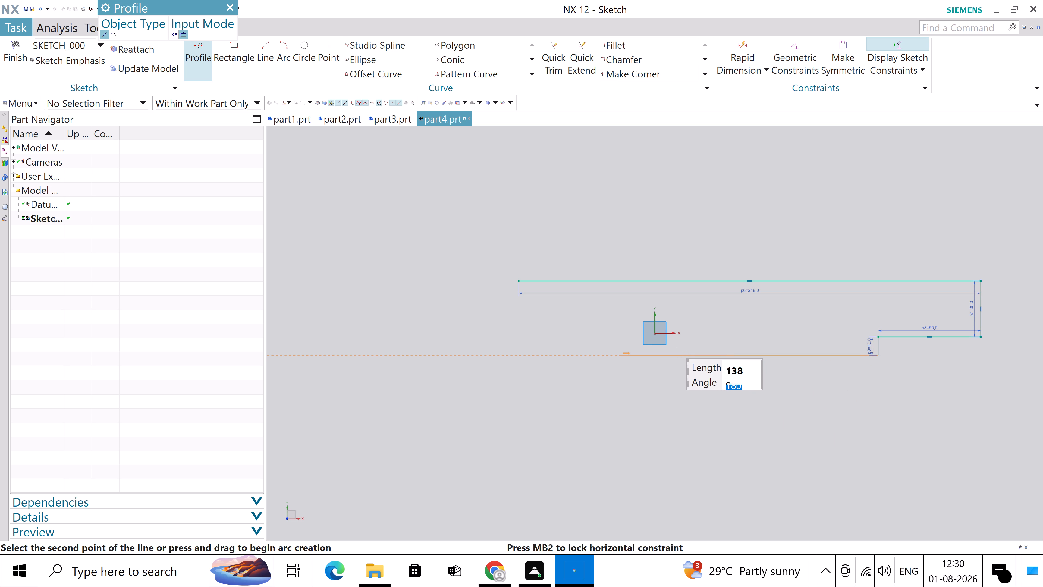
{"action": "key", "text": "BackSpace"}
{"action": "type", "text": "180"}
{"action": "key", "text": "Return"}
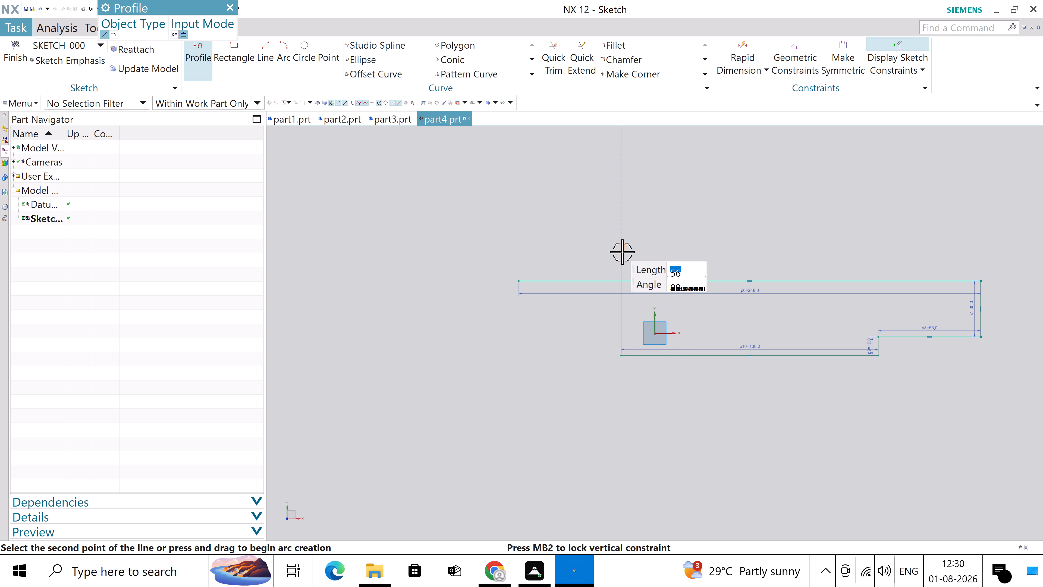
Add a 10 mm line upward and a 55 mm line leftward, and close the profile at its starting point.
{"action": "type", "text": "10"}
{"action": "key", "text": "Return"}
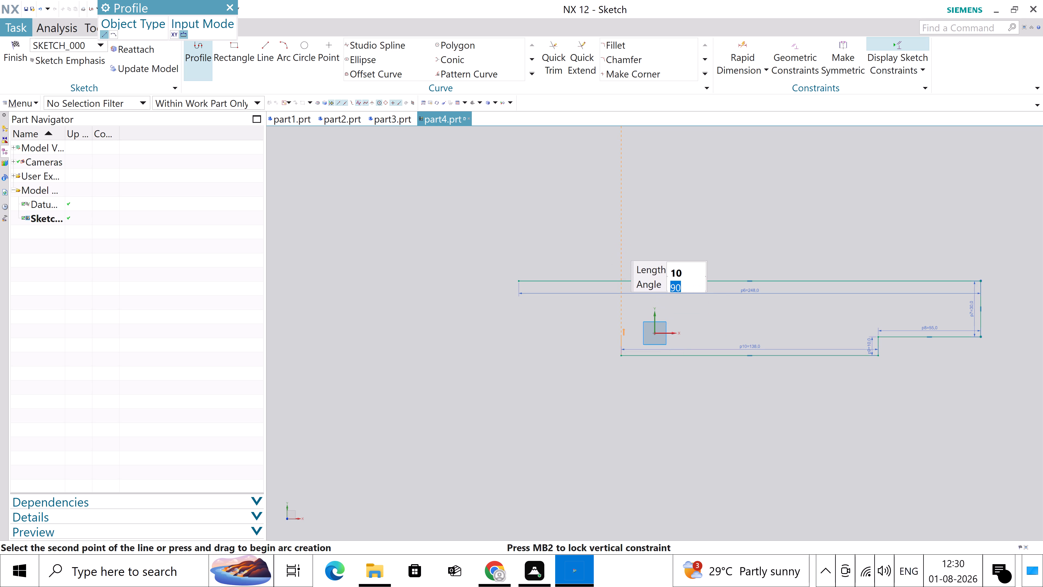
{"action": "key", "text": "Return"}
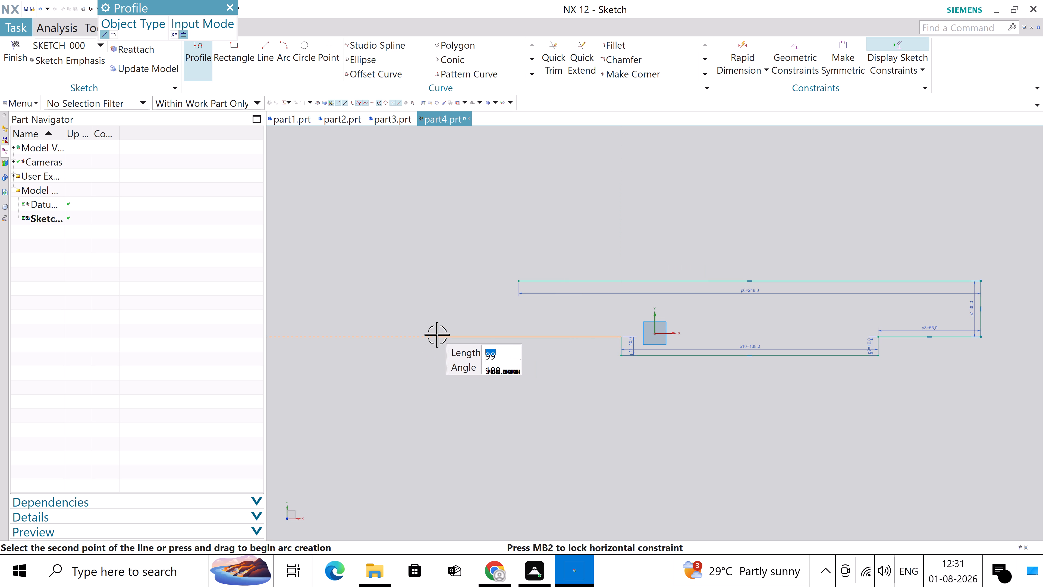
{"action": "type", "text": "55"}
{"action": "key", "text": "Return"}
{"action": "key", "text": "Return"}
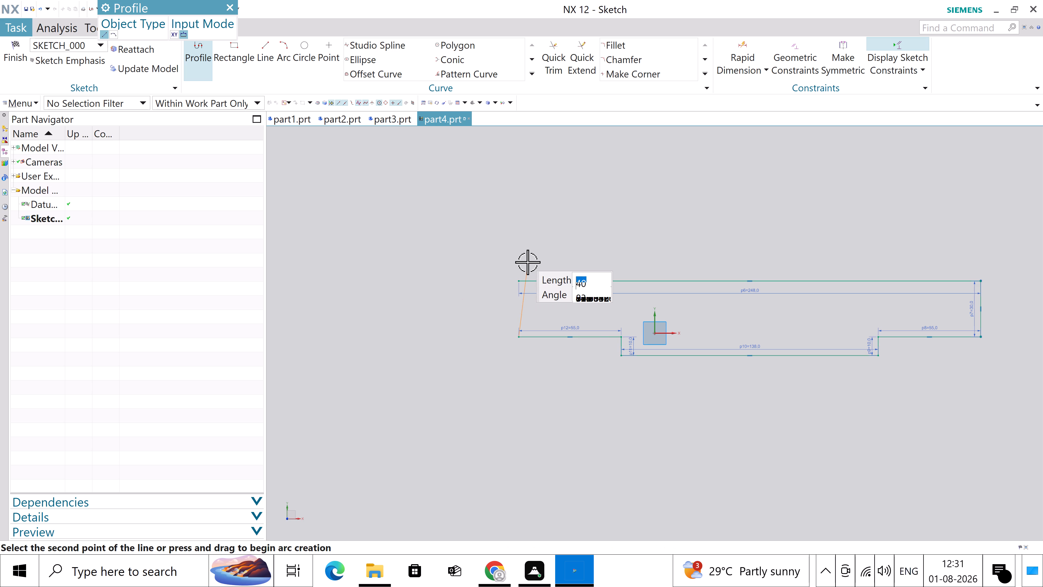
{"action": "left_click", "coordinate": [519, 281]}
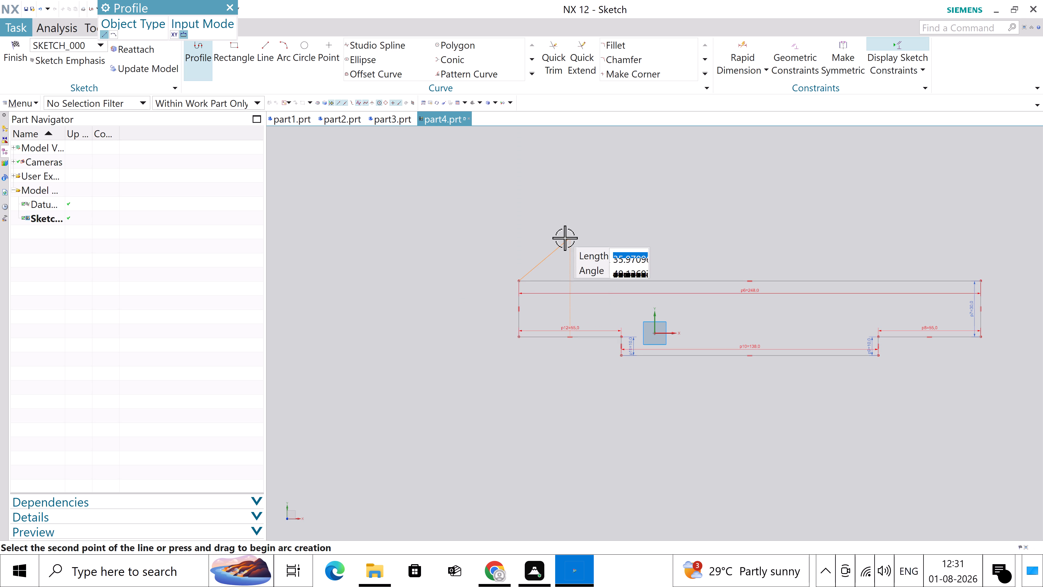
{"action": "key", "text": "Escape"}
{"action": "key", "text": "Escape"}
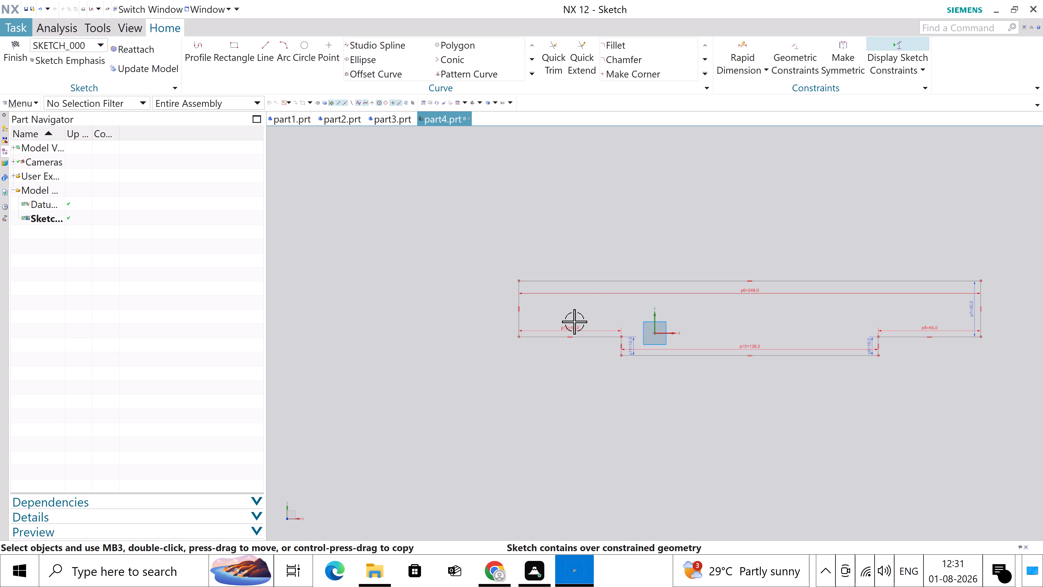
Delete the 55 mm dimension on the profile's left-hand lower step edge.
{"action": "left_click", "coordinate": [573, 327]}
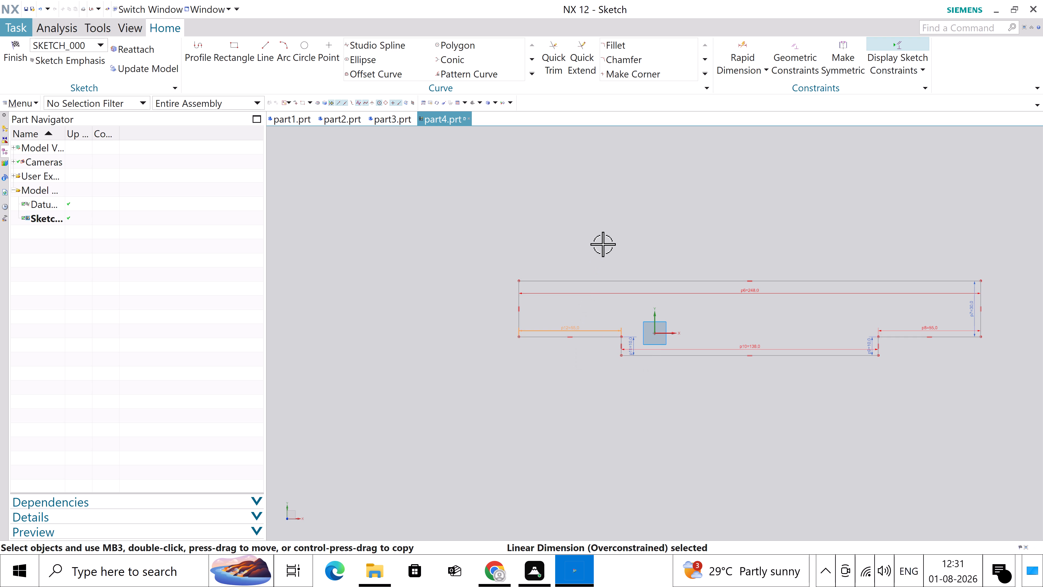
{"action": "key", "text": "Delete"}
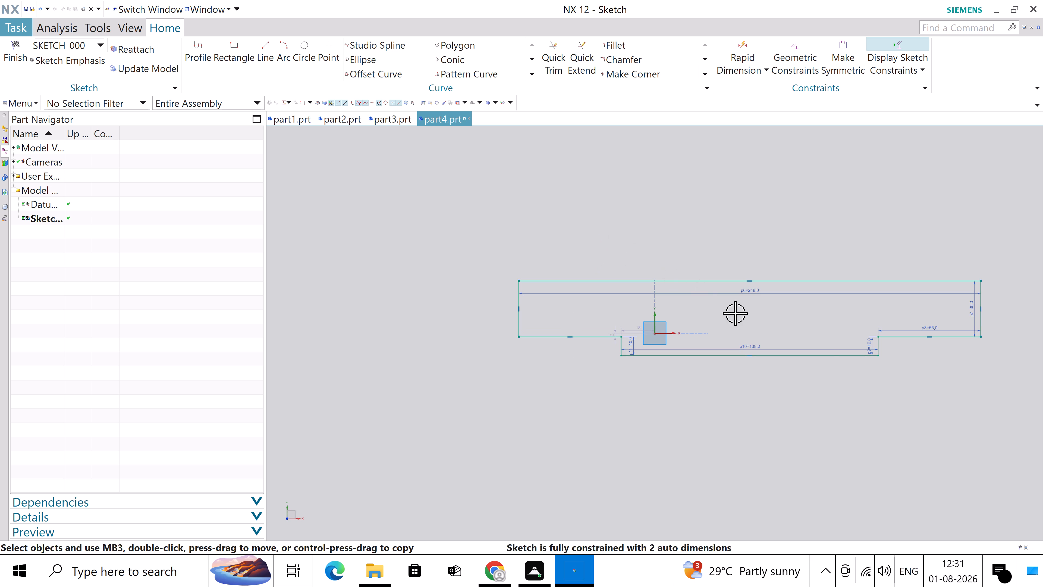
Set the horizontal distance from the vertical axis to the left side of the 138 mm lower section to 69 mm.
{"action": "scroll", "coordinate": [1003, 327], "scroll_direction": "down", "scroll_amount": 2}
{"action": "scroll", "coordinate": [1003, 327], "scroll_direction": "up", "scroll_amount": 3}
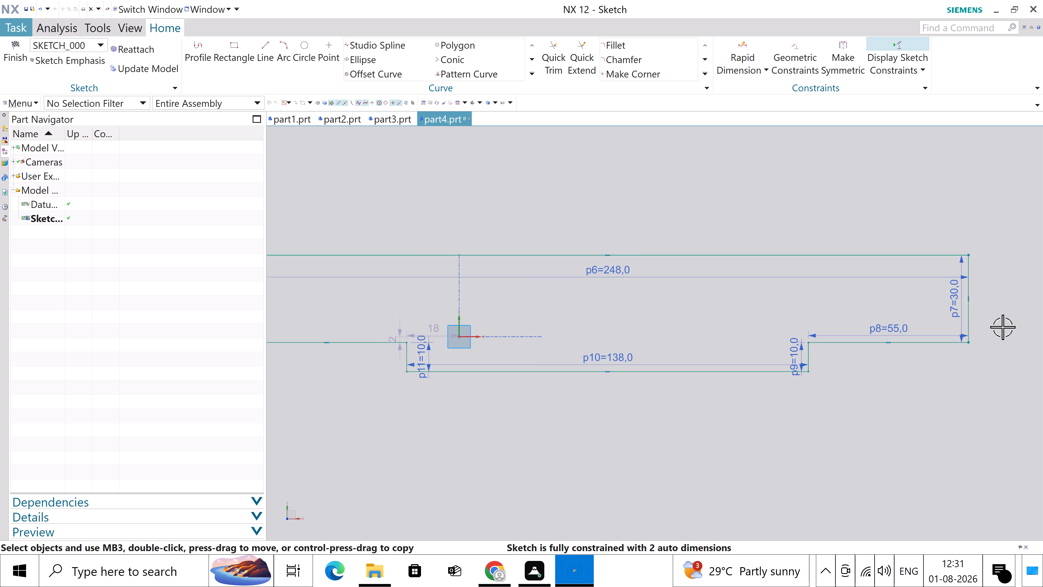
{"action": "scroll", "coordinate": [1003, 327], "scroll_direction": "up", "scroll_amount": 1}
{"action": "scroll", "coordinate": [912, 323], "scroll_direction": "down", "scroll_amount": 1}
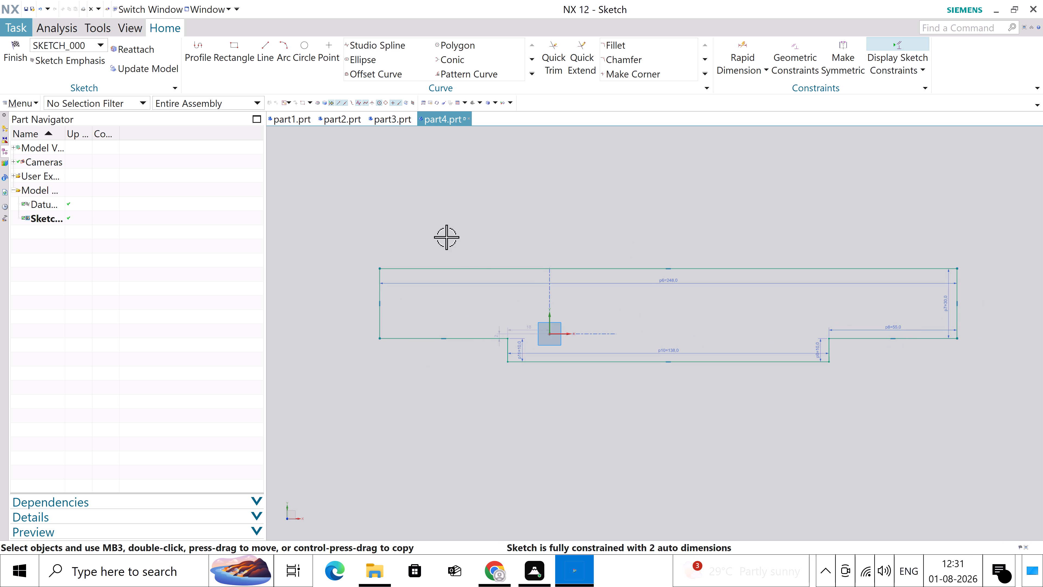
{"action": "scroll", "coordinate": [556, 349], "scroll_direction": "up", "scroll_amount": 3}
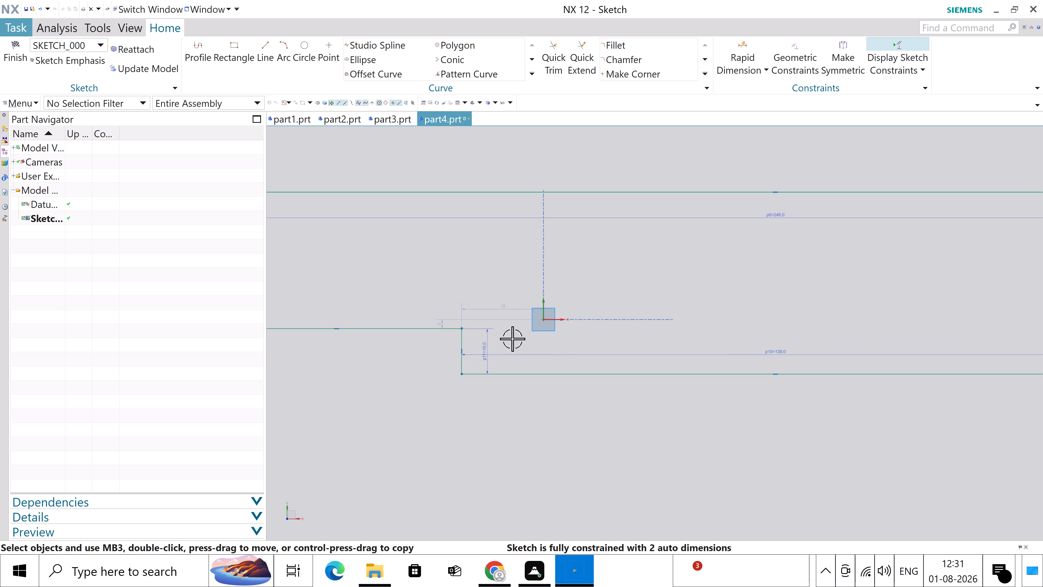
{"action": "double_click", "coordinate": [510, 306]}
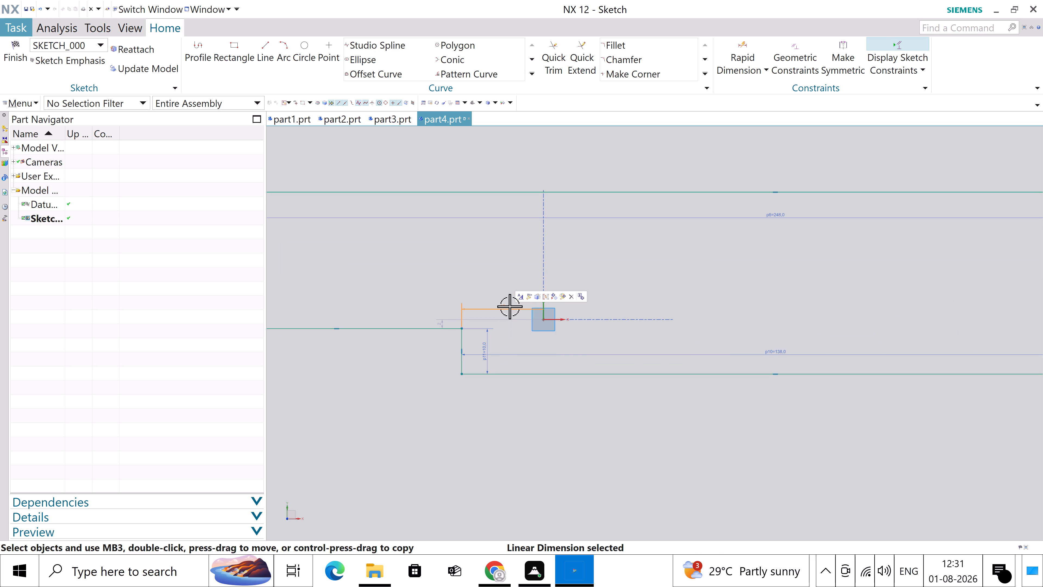
{"action": "double_click", "coordinate": [509, 308]}
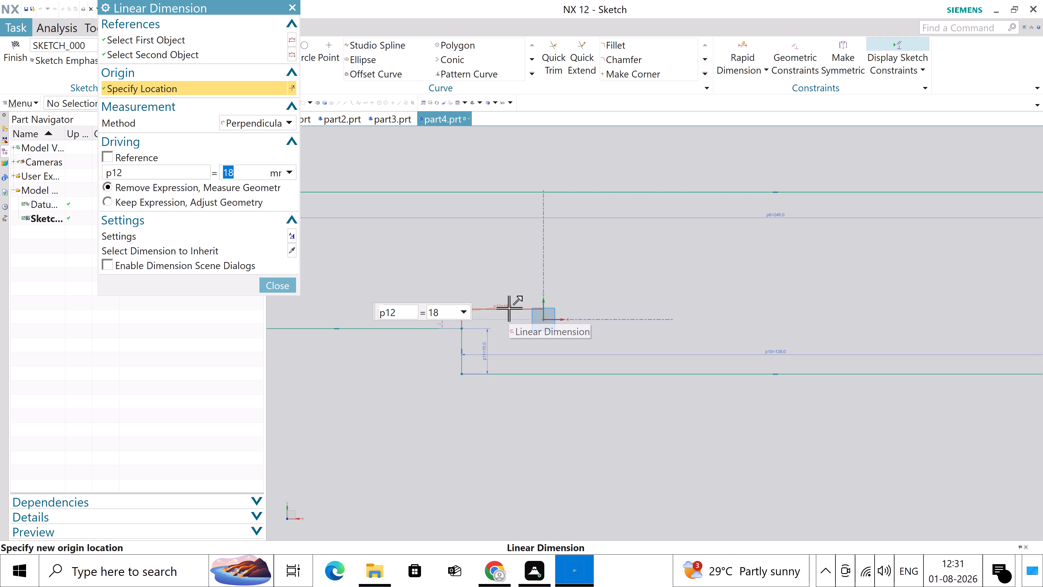
{"action": "type", "text": "69"}
{"action": "key", "text": "Return"}
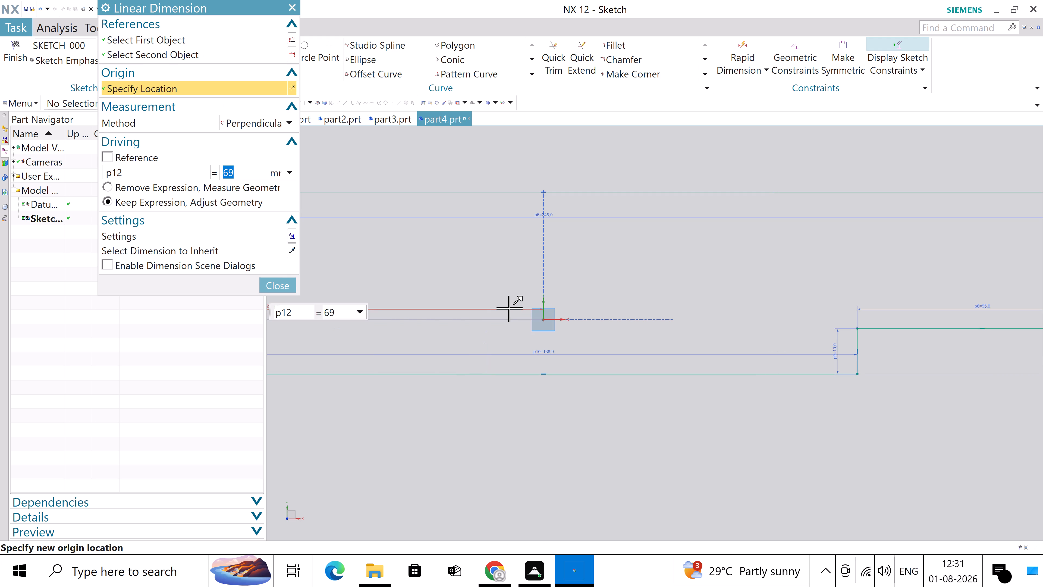
Set the vertical distance from the horizontal axis to the profile's left-hand lower step edge to 0 mm.
{"action": "left_click", "coordinate": [281, 292]}
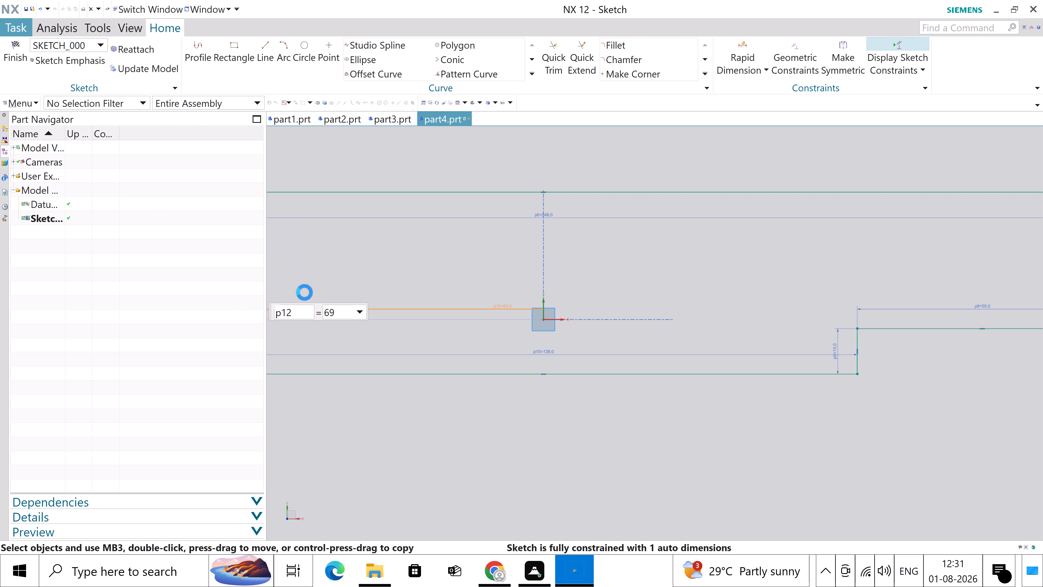
{"action": "scroll", "coordinate": [533, 302], "scroll_direction": "down", "scroll_amount": 3}
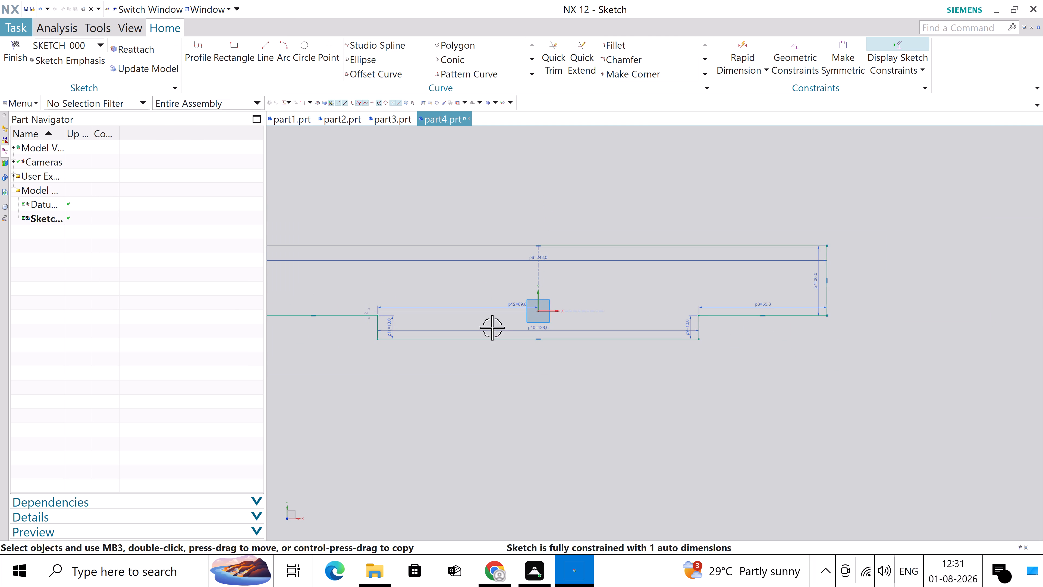
{"action": "scroll", "coordinate": [397, 349], "scroll_direction": "up", "scroll_amount": 2}
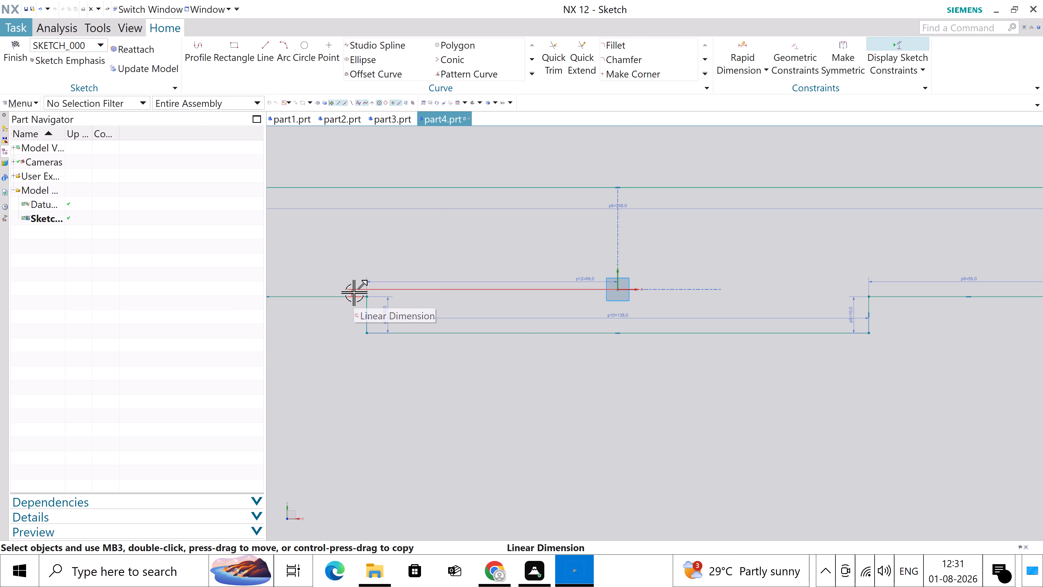
{"action": "left_click_drag", "start_coordinate": [354, 292], "coordinate": [508, 391]}
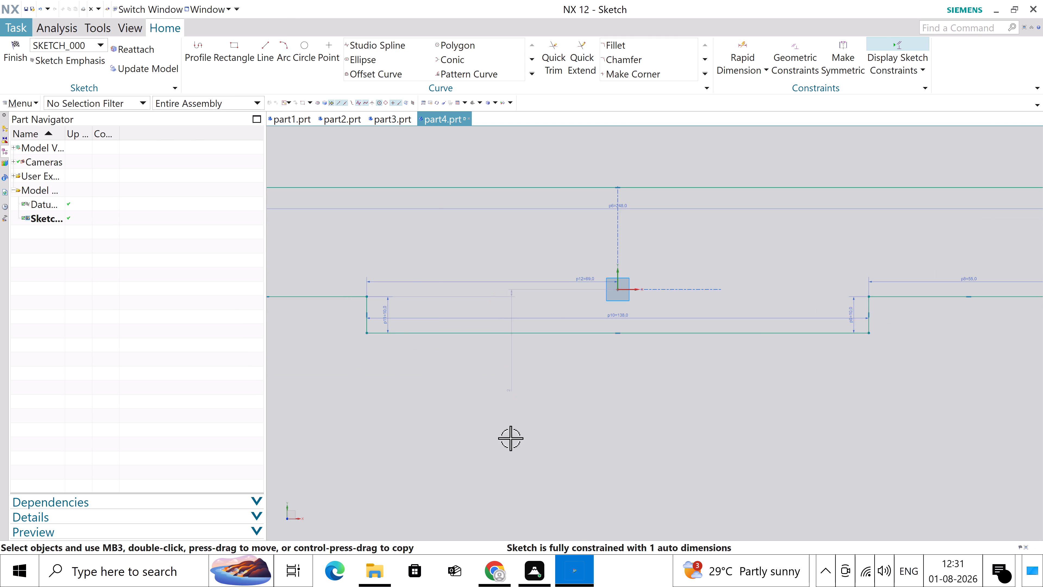
{"action": "double_click", "coordinate": [509, 388]}
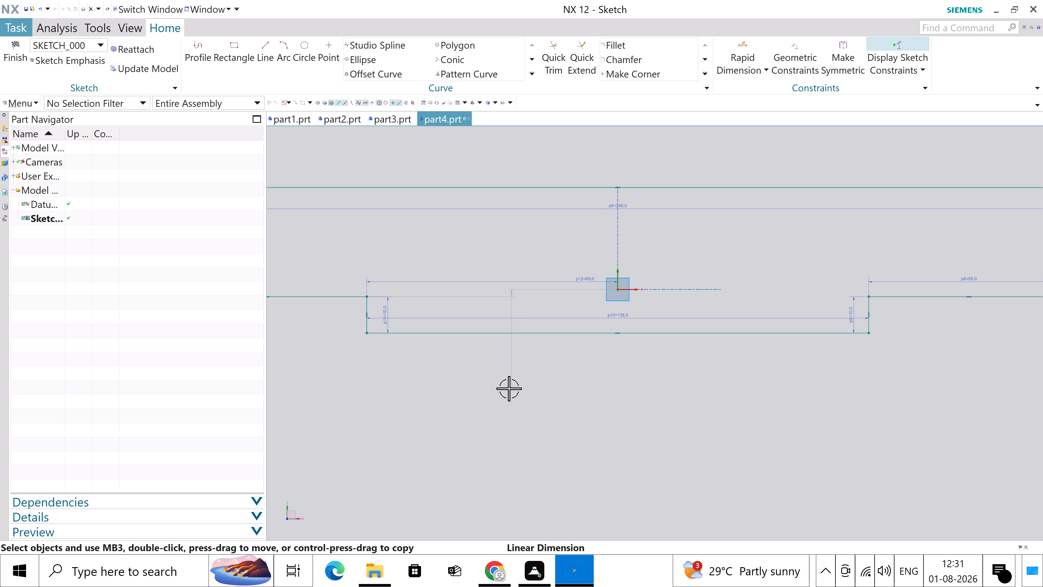
{"action": "key", "text": "0"}
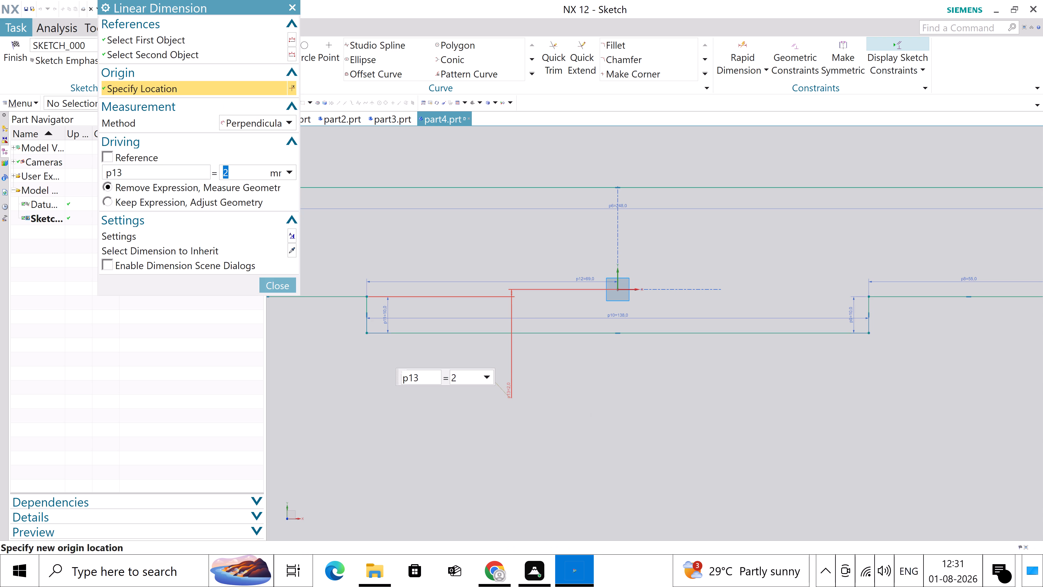
{"action": "key", "text": "Return"}
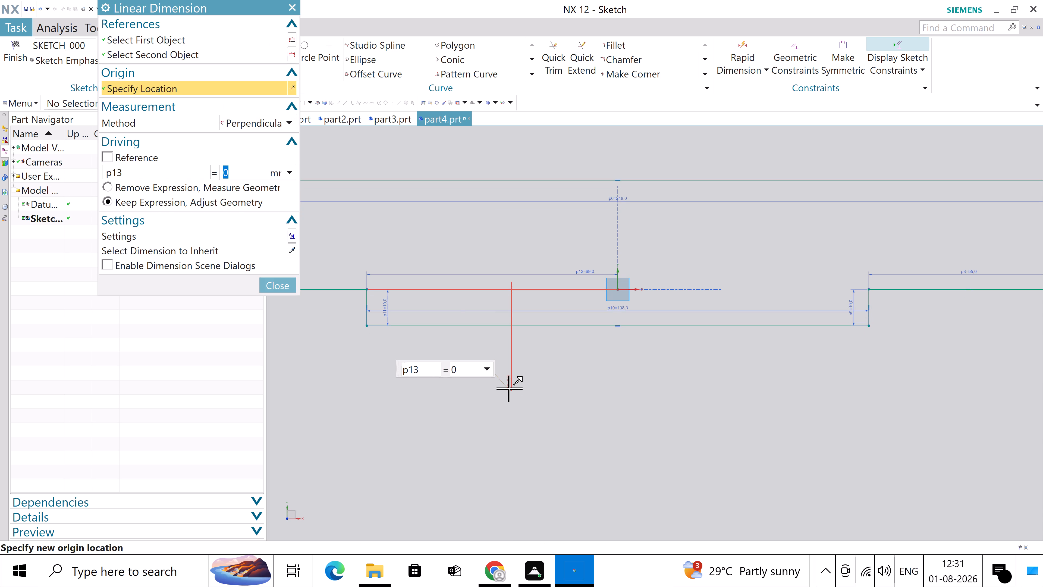
{"action": "left_click", "coordinate": [283, 286]}
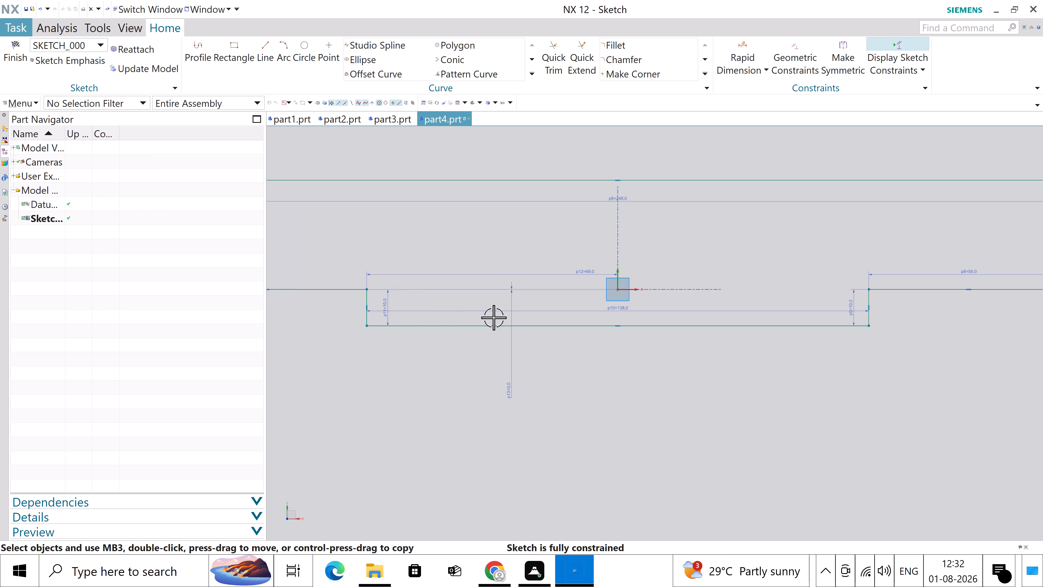
Reposition the 30, 55, 10, 138, 248 and 69 mm dimensions clear of the profile outline and finish the sketch.
{"action": "scroll", "coordinate": [494, 317], "scroll_direction": "down", "scroll_amount": 3}
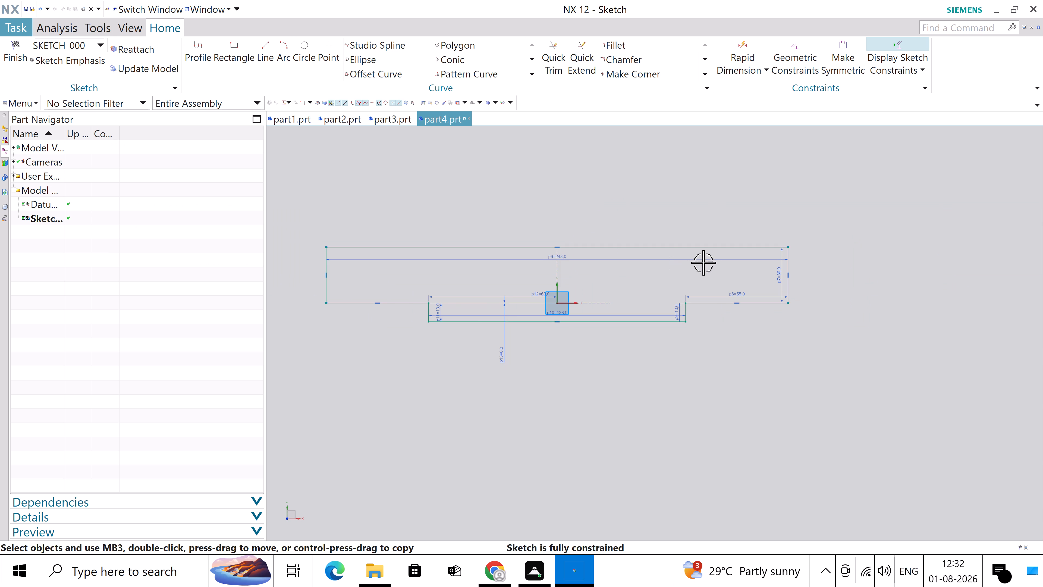
{"action": "scroll", "coordinate": [824, 281], "scroll_direction": "up", "scroll_amount": 3}
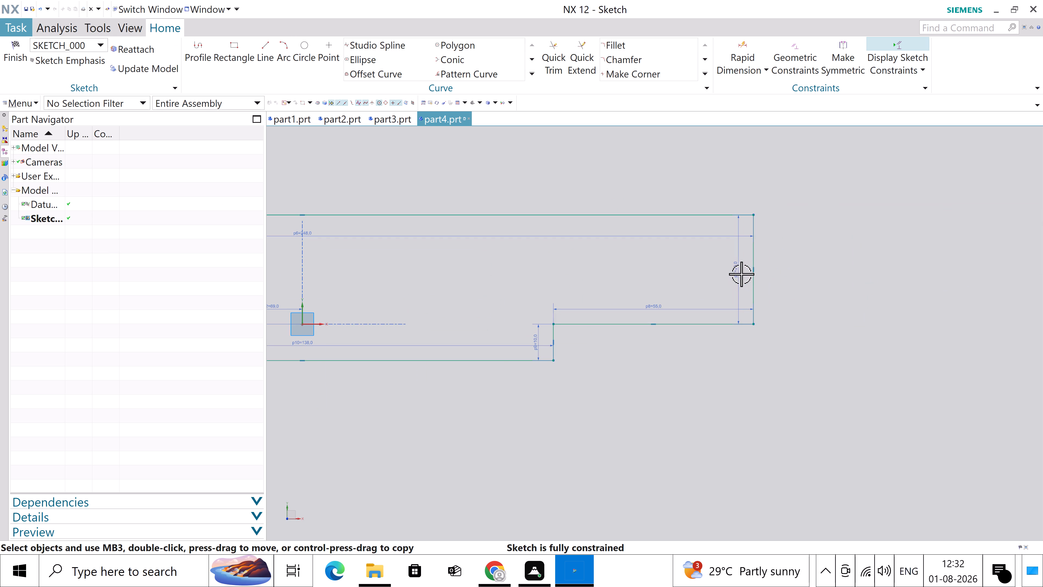
{"action": "left_click_drag", "start_coordinate": [737, 273], "coordinate": [846, 270]}
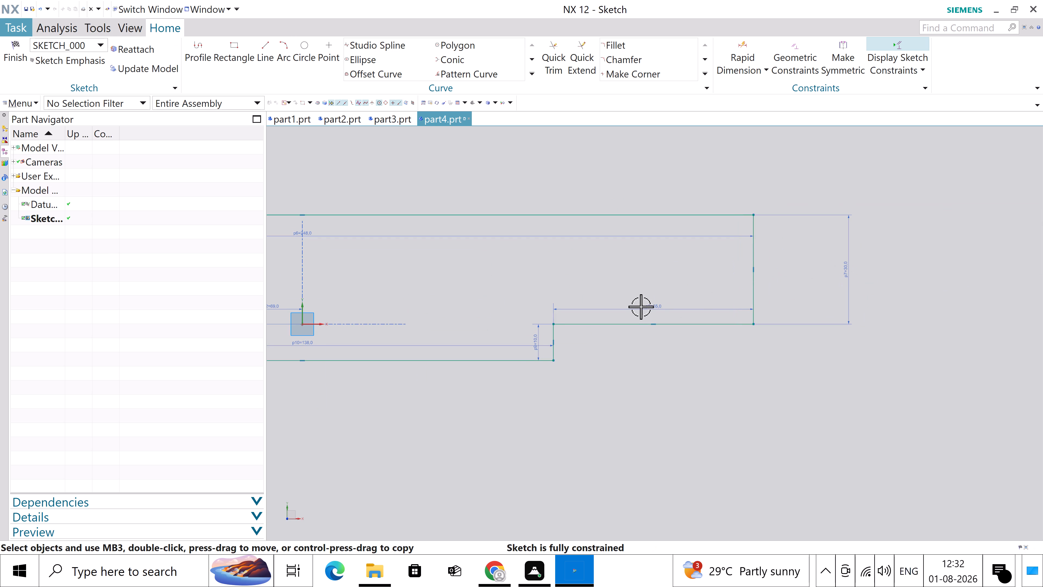
{"action": "left_click_drag", "start_coordinate": [642, 307], "coordinate": [659, 384]}
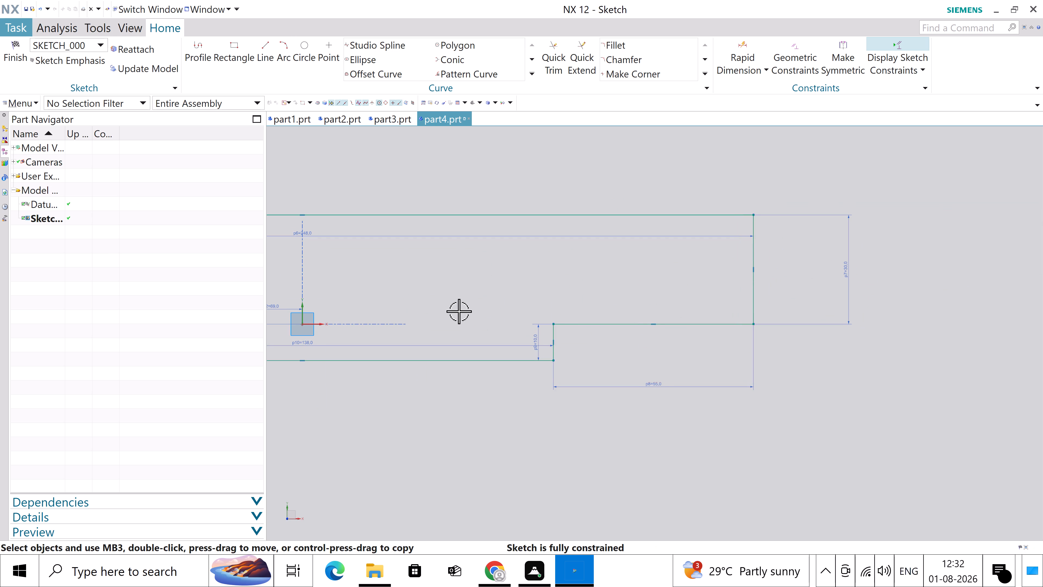
{"action": "left_click_drag", "start_coordinate": [538, 340], "coordinate": [580, 341]}
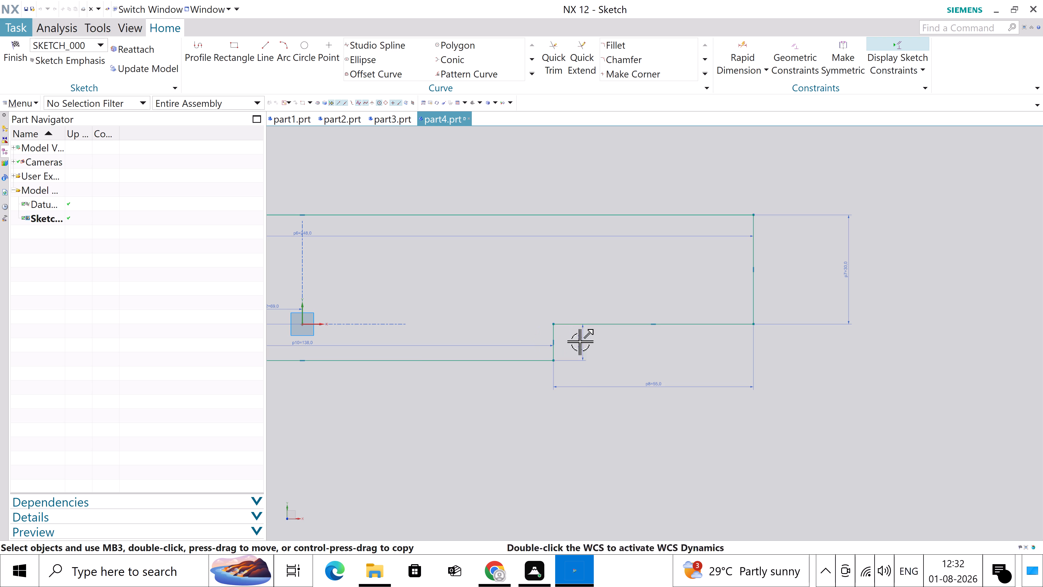
{"action": "left_click_drag", "start_coordinate": [364, 343], "coordinate": [369, 383]}
{"action": "scroll", "coordinate": [589, 350], "scroll_direction": "down", "scroll_amount": 5}
{"action": "scroll", "coordinate": [463, 346], "scroll_direction": "up", "scroll_amount": 3}
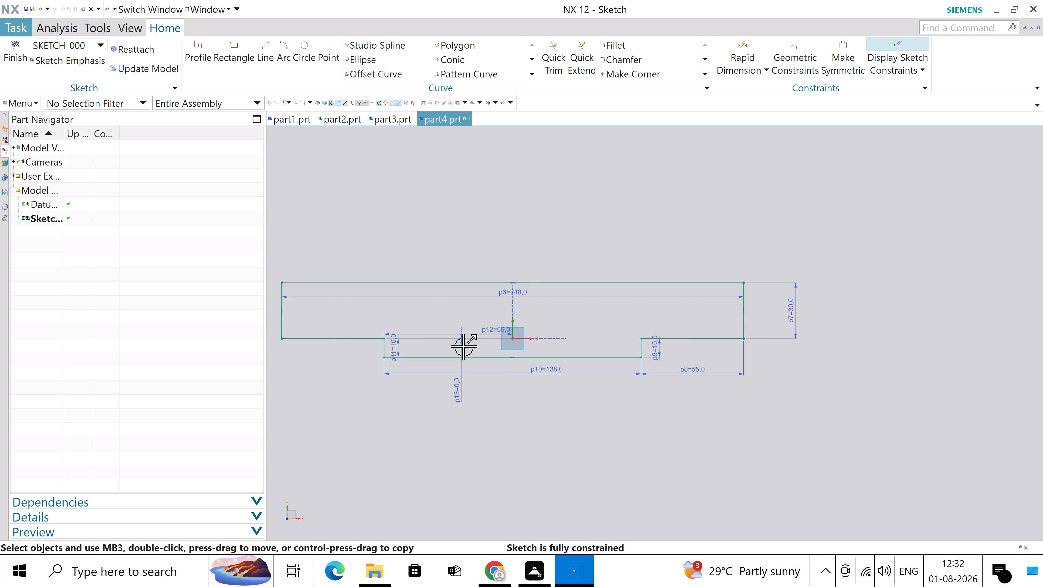
{"action": "scroll", "coordinate": [463, 346], "scroll_direction": "up", "scroll_amount": 1}
{"action": "left_click_drag", "start_coordinate": [357, 347], "coordinate": [314, 354]}
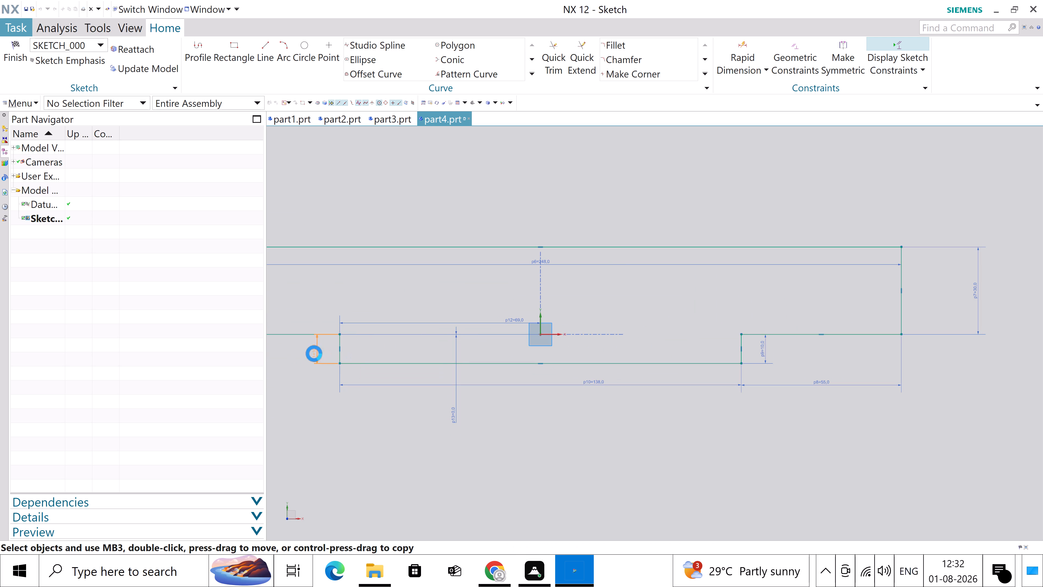
{"action": "left_click_drag", "start_coordinate": [608, 264], "coordinate": [615, 211]}
{"action": "scroll", "coordinate": [688, 257], "scroll_direction": "down", "scroll_amount": 3}
{"action": "scroll", "coordinate": [702, 276], "scroll_direction": "up", "scroll_amount": 1}
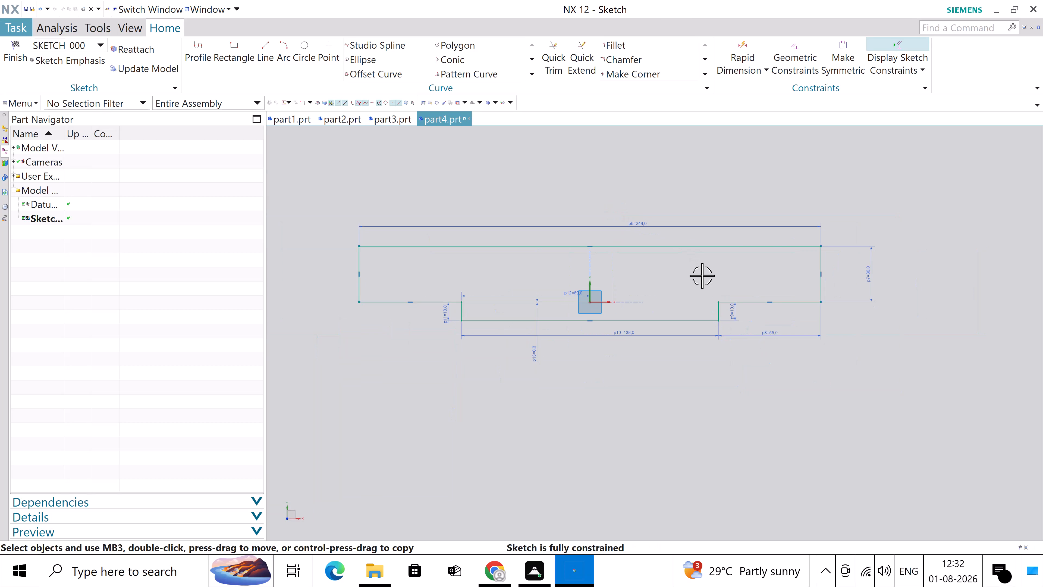
{"action": "left_click_drag", "start_coordinate": [560, 295], "coordinate": [549, 376]}
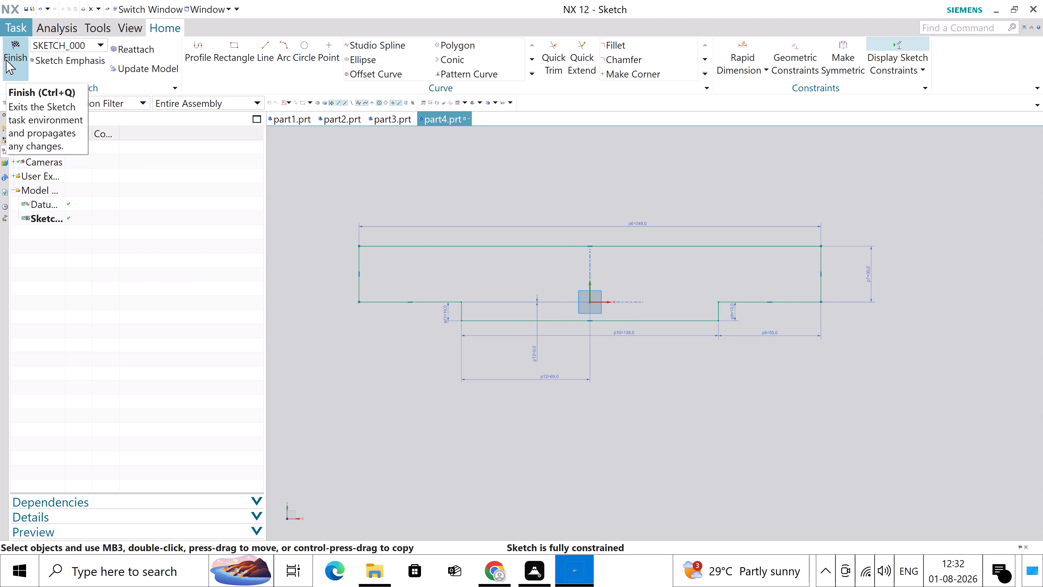
{"action": "left_click", "coordinate": [7, 60]}
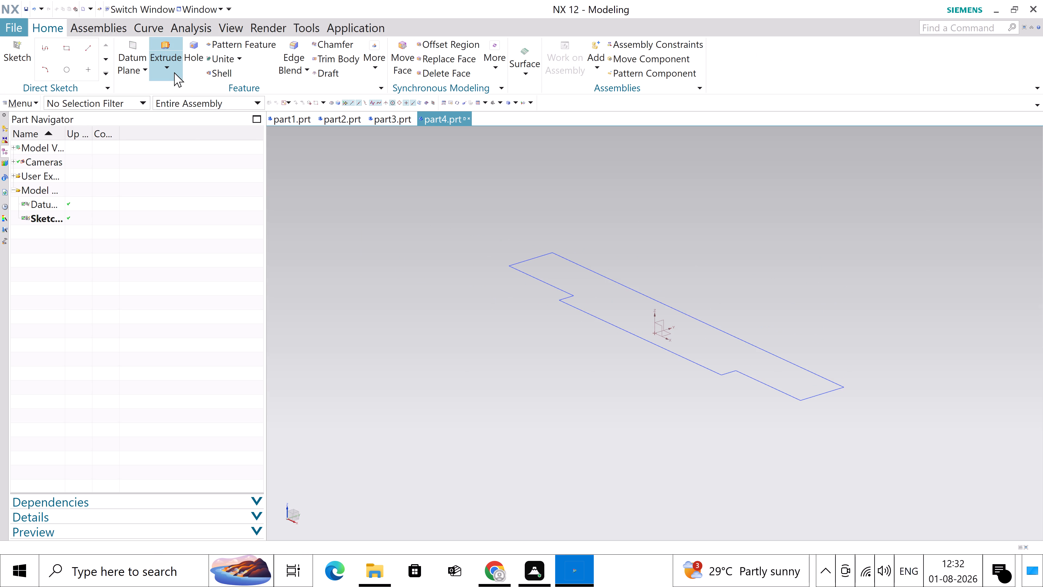
Extrude the stepped profile as a solid with a symmetric value of 290 mm.
{"action": "left_click", "coordinate": [174, 72]}
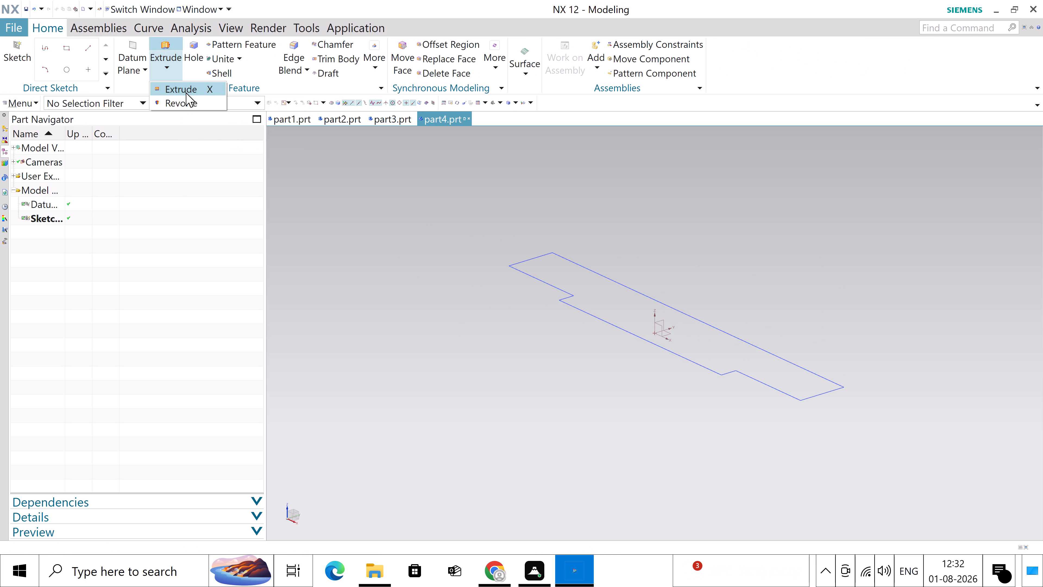
{"action": "left_click", "coordinate": [186, 92]}
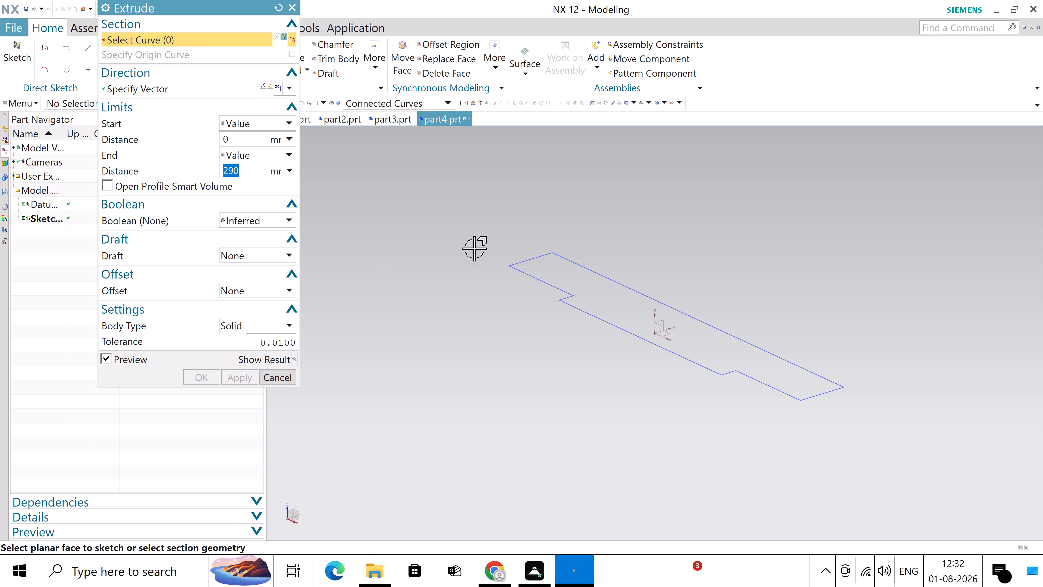
{"action": "left_click", "coordinate": [529, 278]}
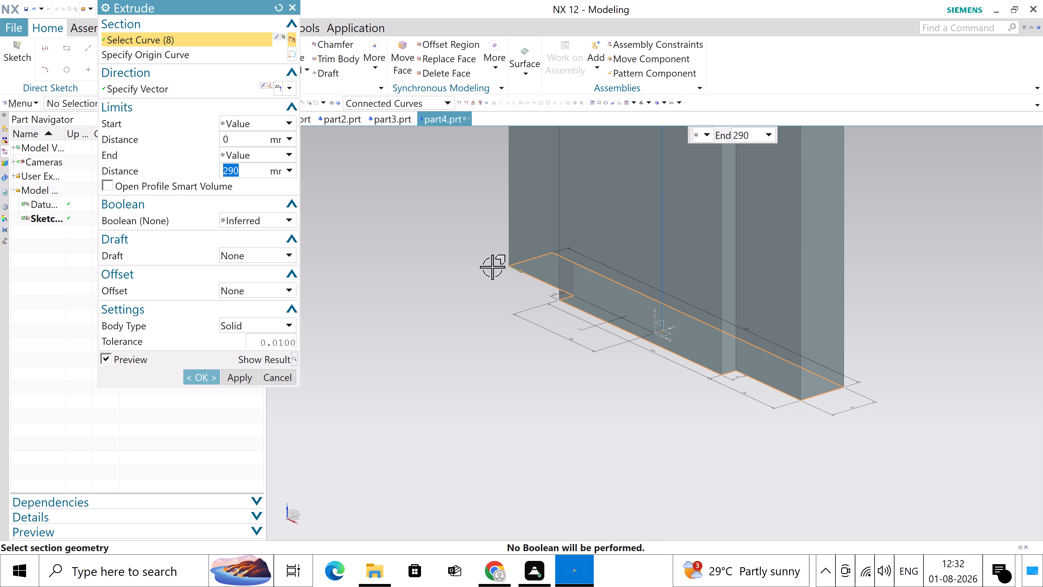
{"action": "left_click", "coordinate": [288, 126]}
{"action": "left_click", "coordinate": [271, 156]}
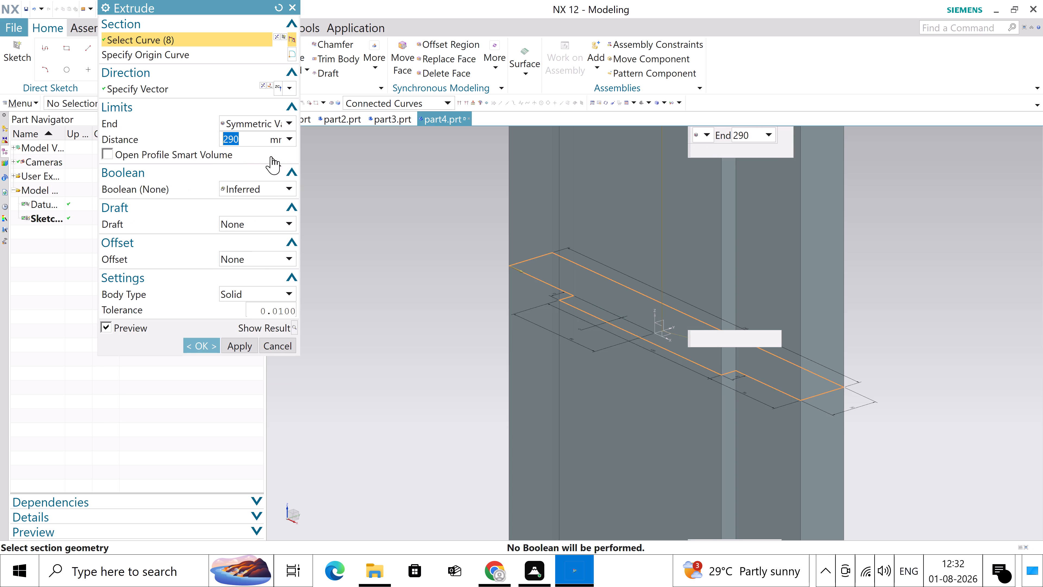
{"action": "left_click", "coordinate": [203, 342]}
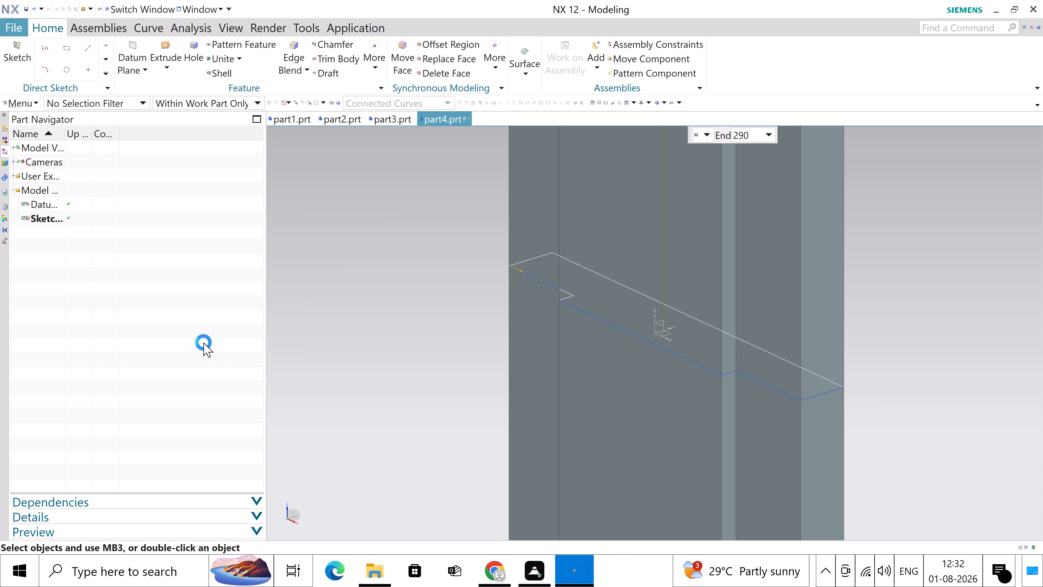
Start a threaded hole on the plate's broad flat face, placing one sketch point near the corner and ending point placement.
{"action": "scroll", "coordinate": [433, 358], "scroll_direction": "down", "scroll_amount": 6}
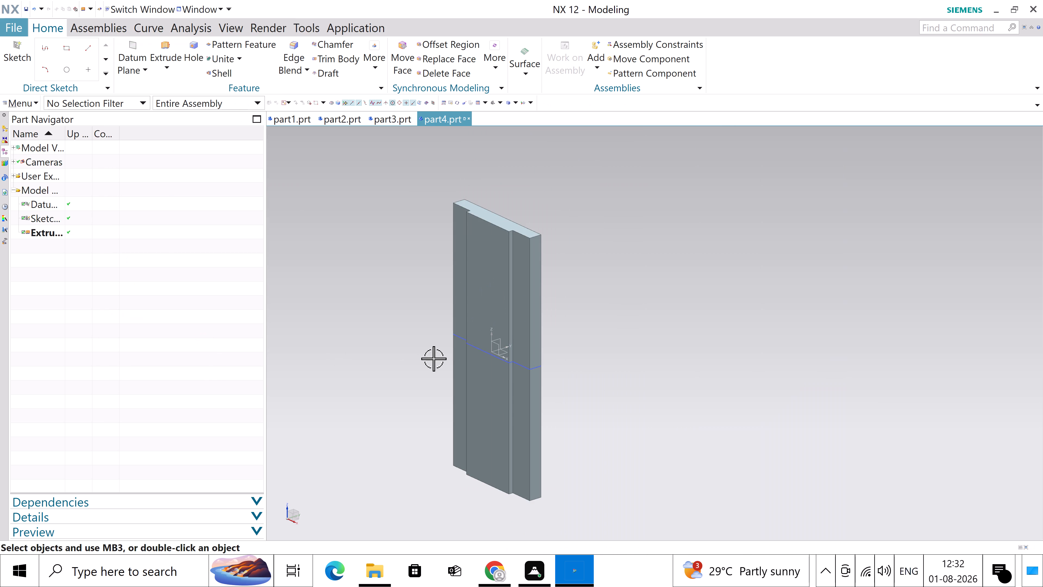
{"action": "middle_click_drag", "start_coordinate": [424, 353], "coordinate": [378, 392]}
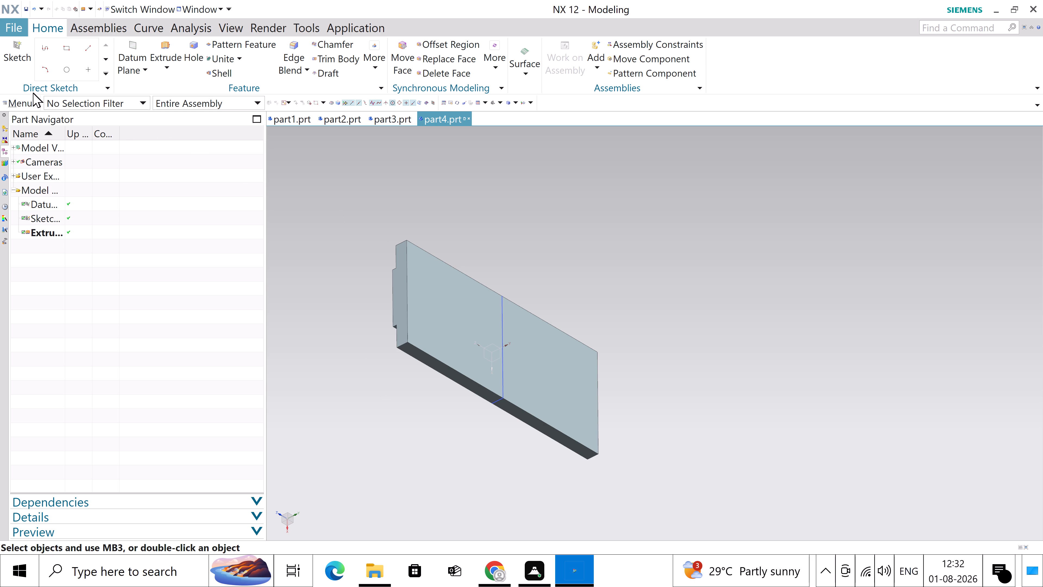
{"action": "left_click", "coordinate": [191, 48]}
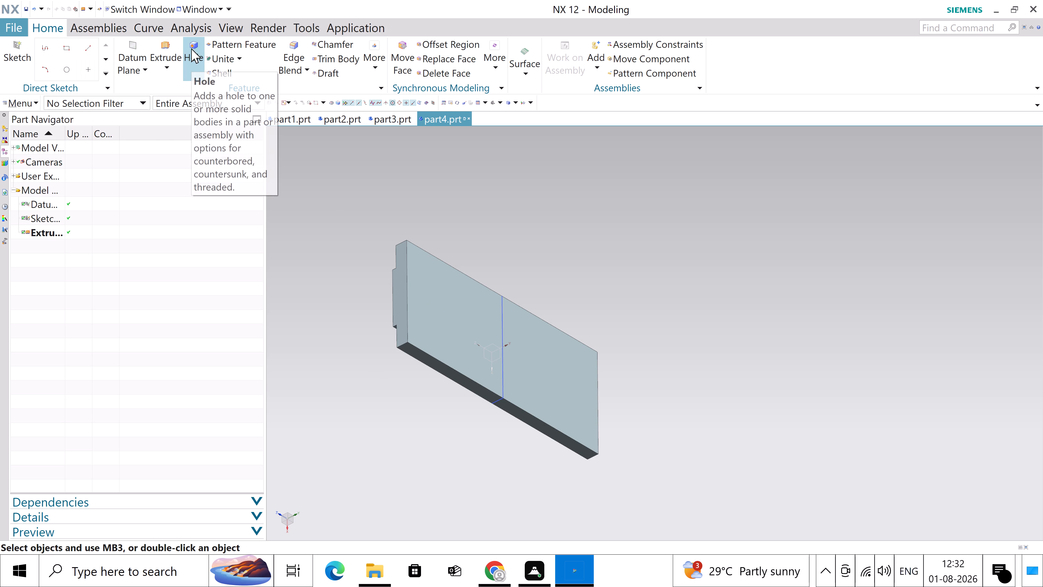
{"action": "left_click", "coordinate": [431, 268]}
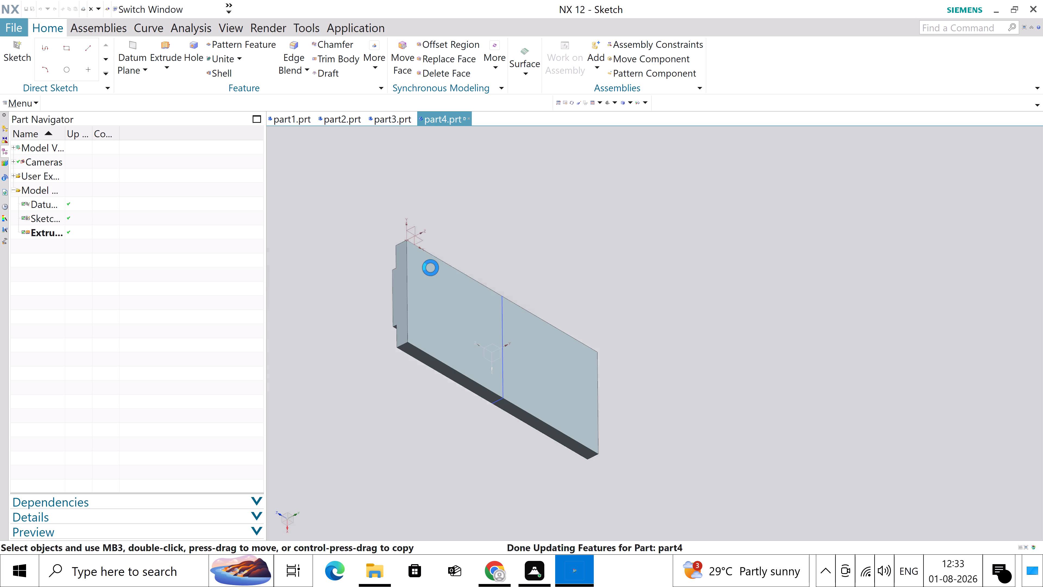
{"action": "scroll", "coordinate": [778, 347], "scroll_direction": "down", "scroll_amount": 3}
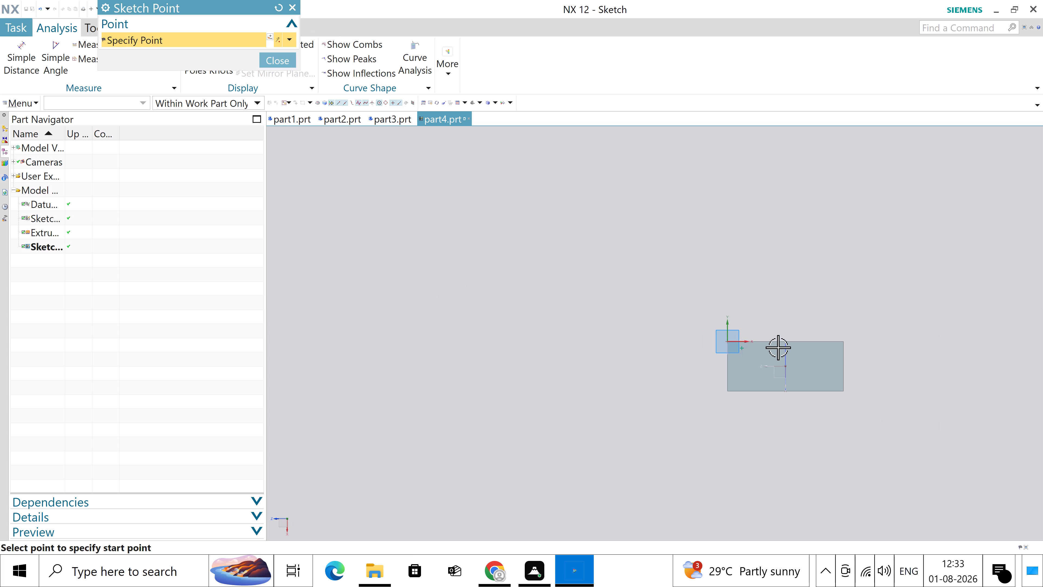
{"action": "scroll", "coordinate": [778, 347], "scroll_direction": "down", "scroll_amount": 2}
{"action": "scroll", "coordinate": [778, 347], "scroll_direction": "up", "scroll_amount": 11}
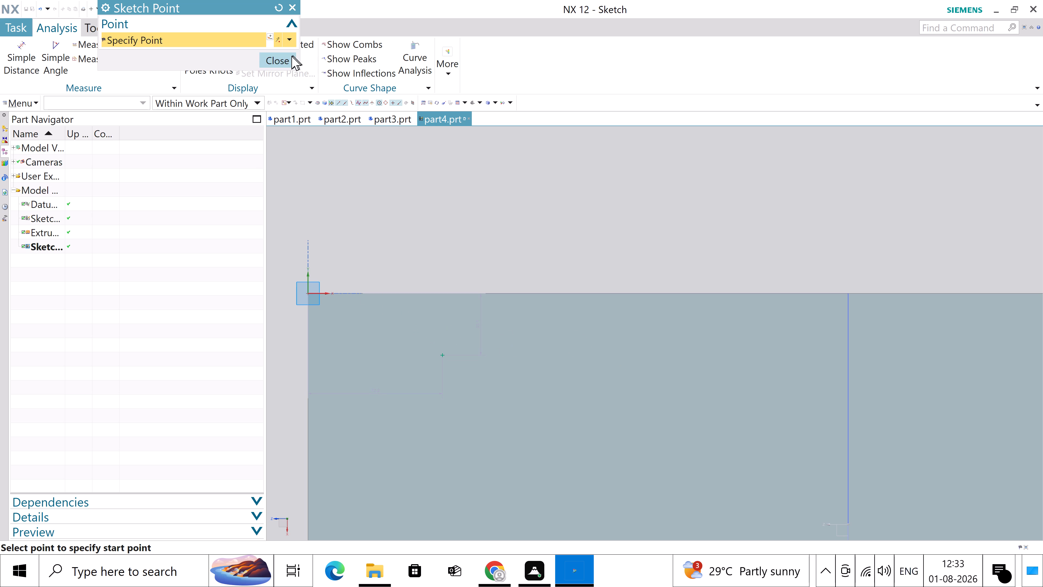
{"action": "scroll", "coordinate": [333, 319], "scroll_direction": "up", "scroll_amount": 4}
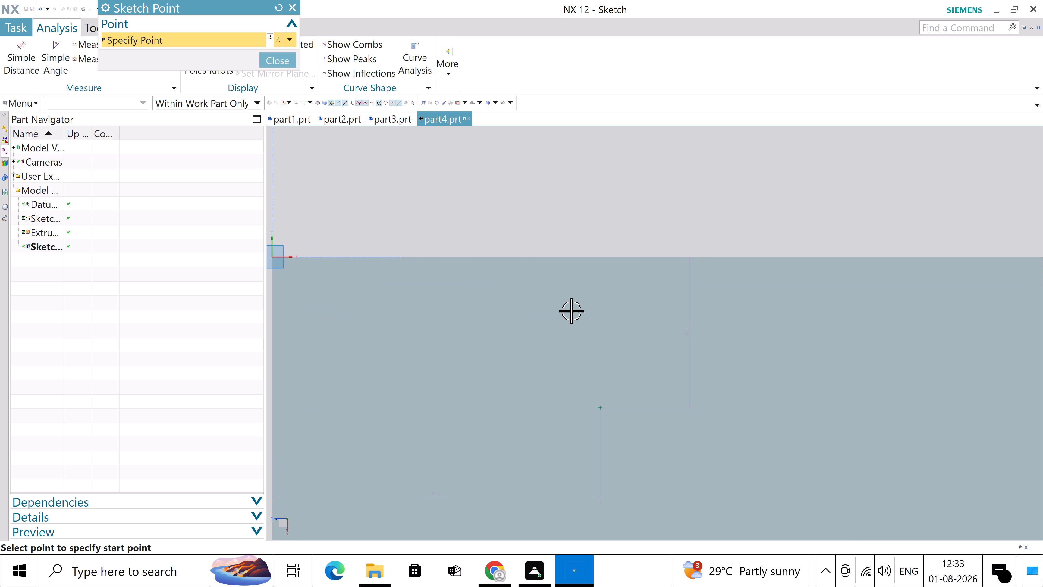
{"action": "scroll", "coordinate": [574, 292], "scroll_direction": "down", "scroll_amount": 4}
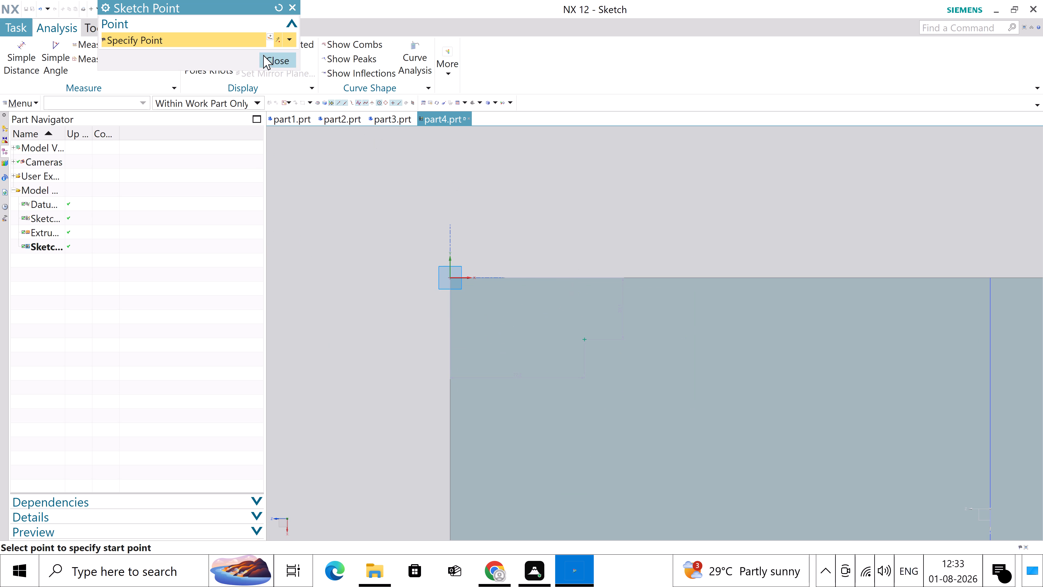
{"action": "left_click", "coordinate": [269, 56]}
Reposition the sketch point's two location dimensions outside the plate, one above its upper edge and one beside its left edge.
{"action": "scroll", "coordinate": [499, 322], "scroll_direction": "up", "scroll_amount": 4}
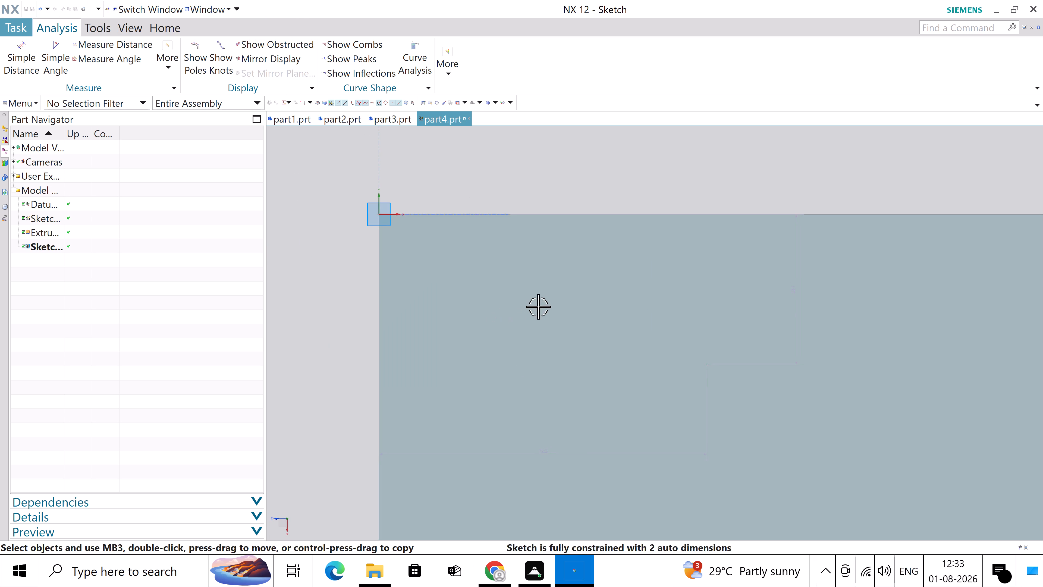
{"action": "scroll", "coordinate": [539, 305], "scroll_direction": "down", "scroll_amount": 3}
{"action": "middle_click_drag", "start_coordinate": [540, 281], "coordinate": [530, 245]}
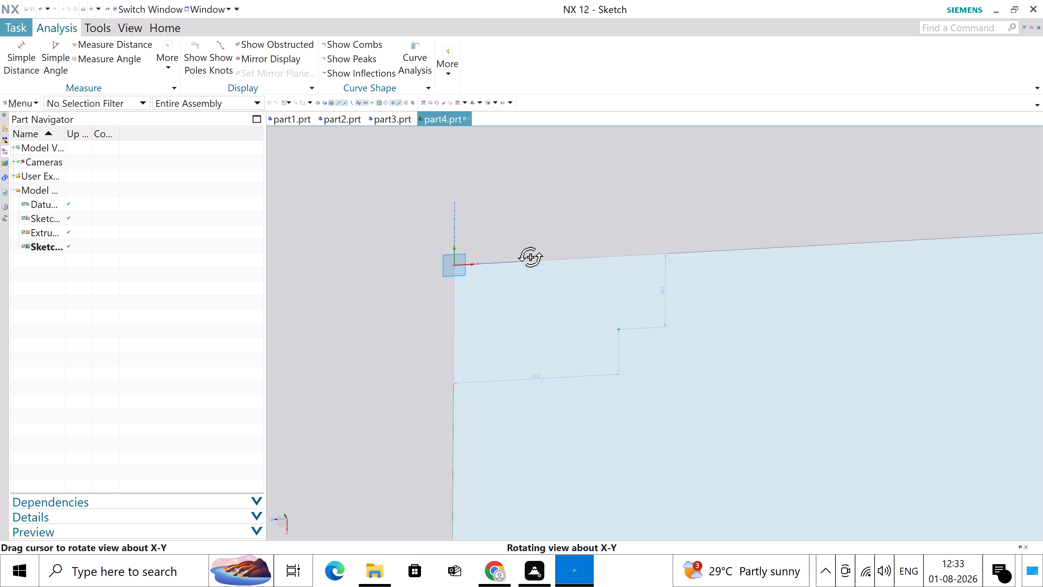
{"action": "middle_click_drag", "start_coordinate": [530, 245], "coordinate": [530, 235]}
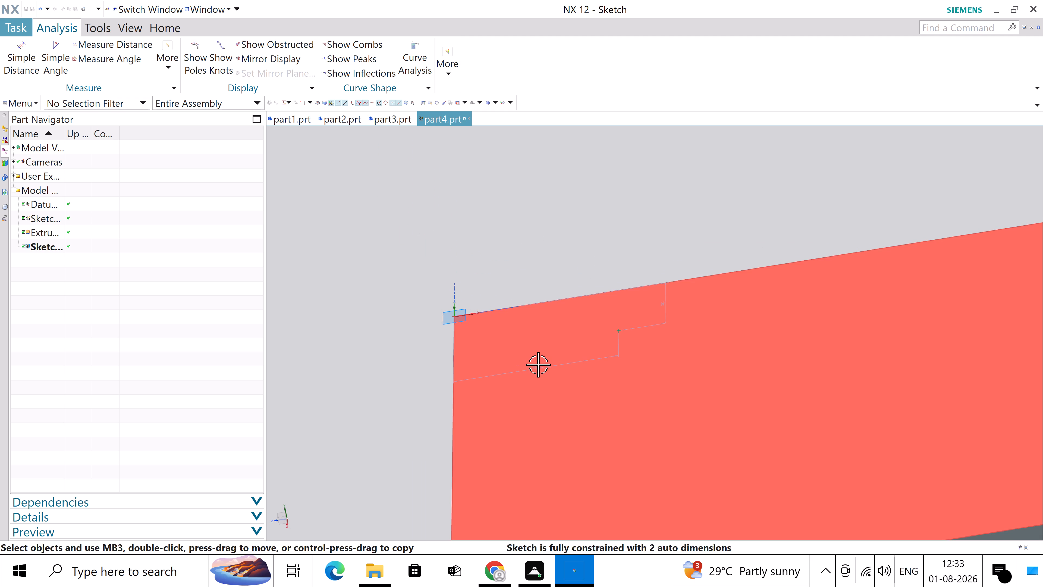
{"action": "left_click_drag", "start_coordinate": [538, 367], "coordinate": [512, 235]}
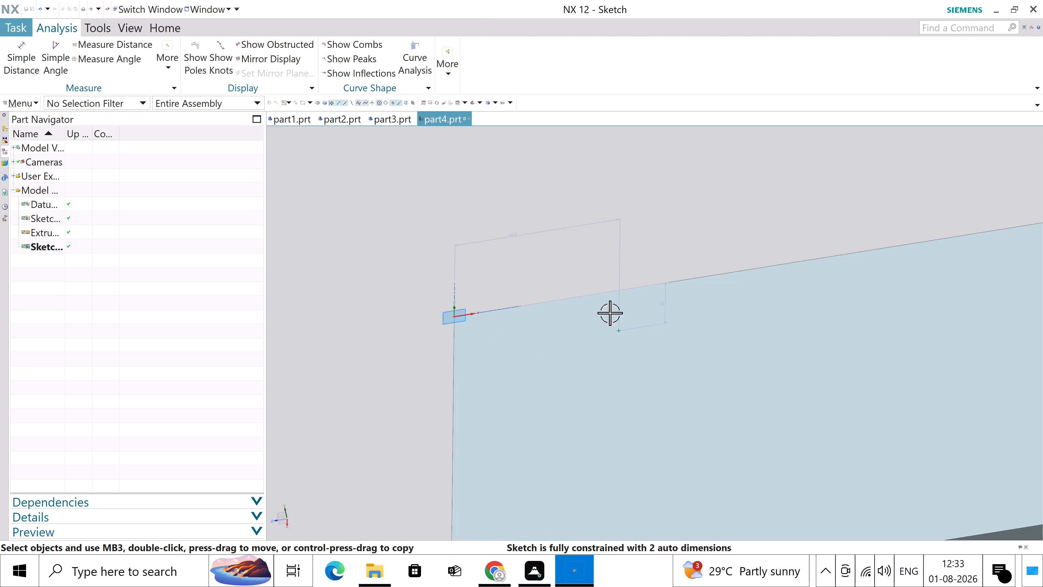
{"action": "left_click_drag", "start_coordinate": [663, 304], "coordinate": [411, 345]}
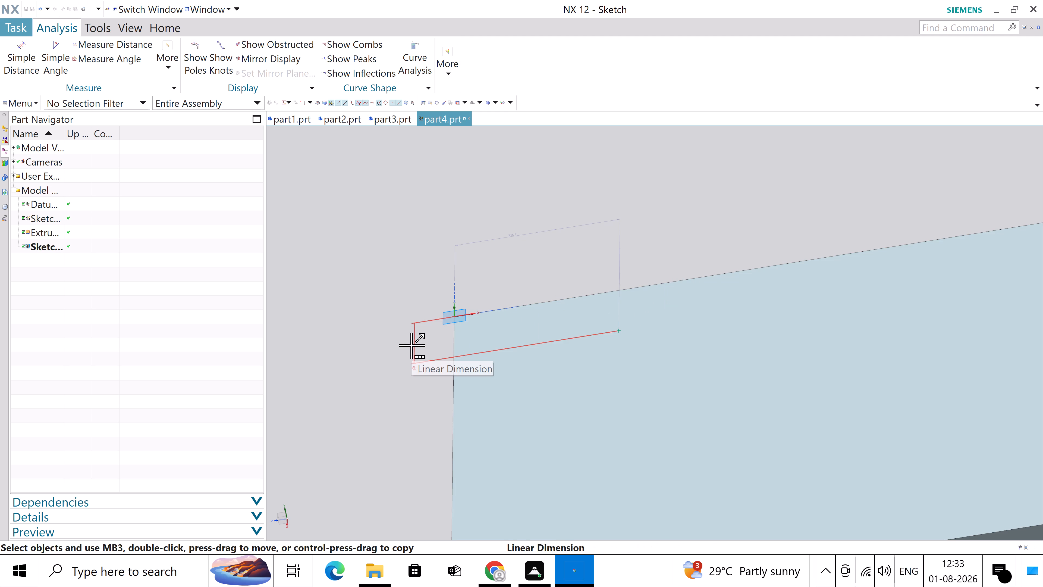
Set the sketch point's horizontal distance from the plate's left edge to 25 mm and finish editing the dimension.
{"action": "key", "text": "F8"}
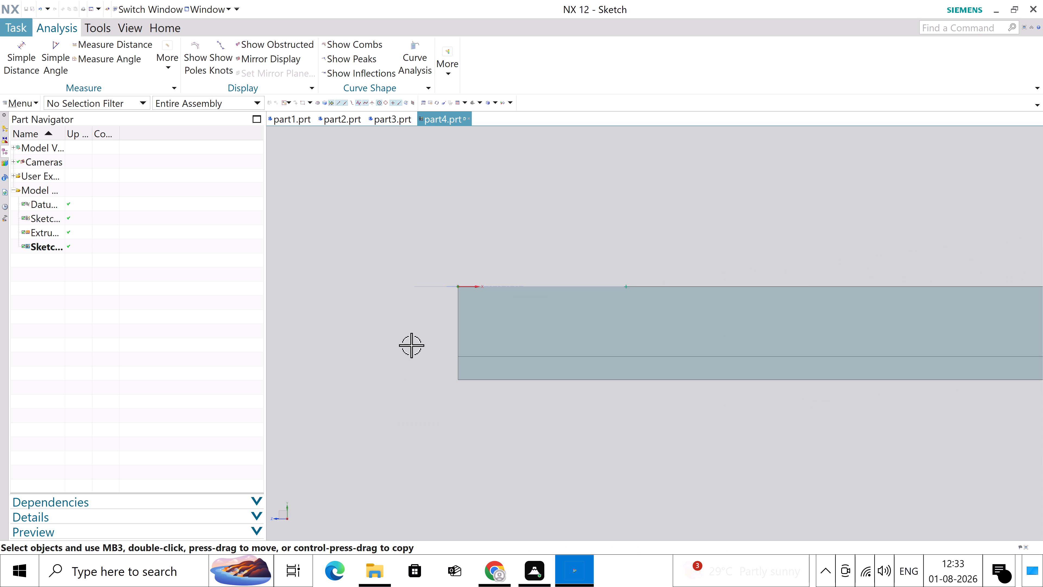
{"action": "key", "text": "shift+F8"}
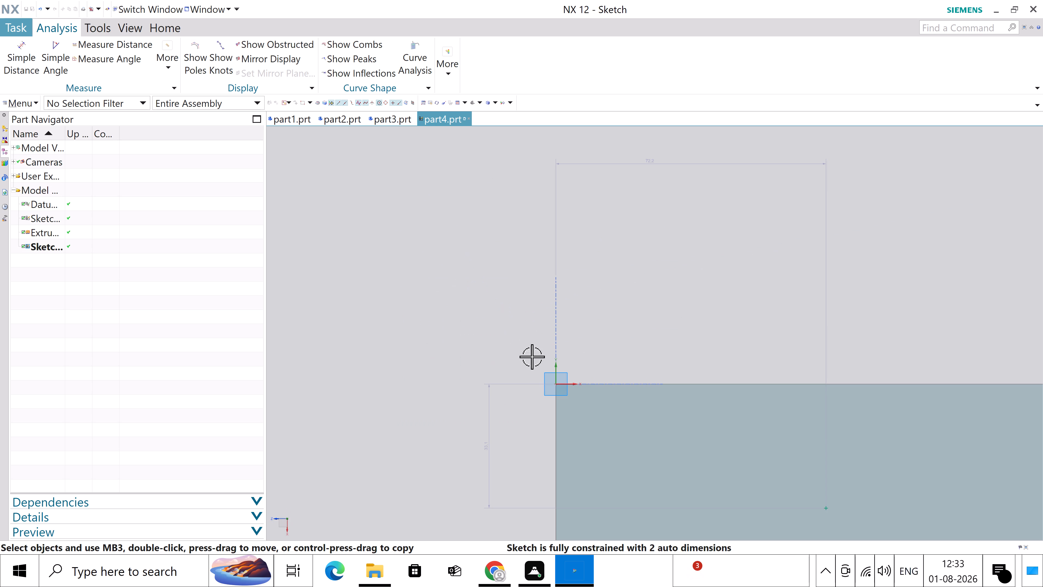
{"action": "scroll", "coordinate": [461, 256], "scroll_direction": "down", "scroll_amount": 3}
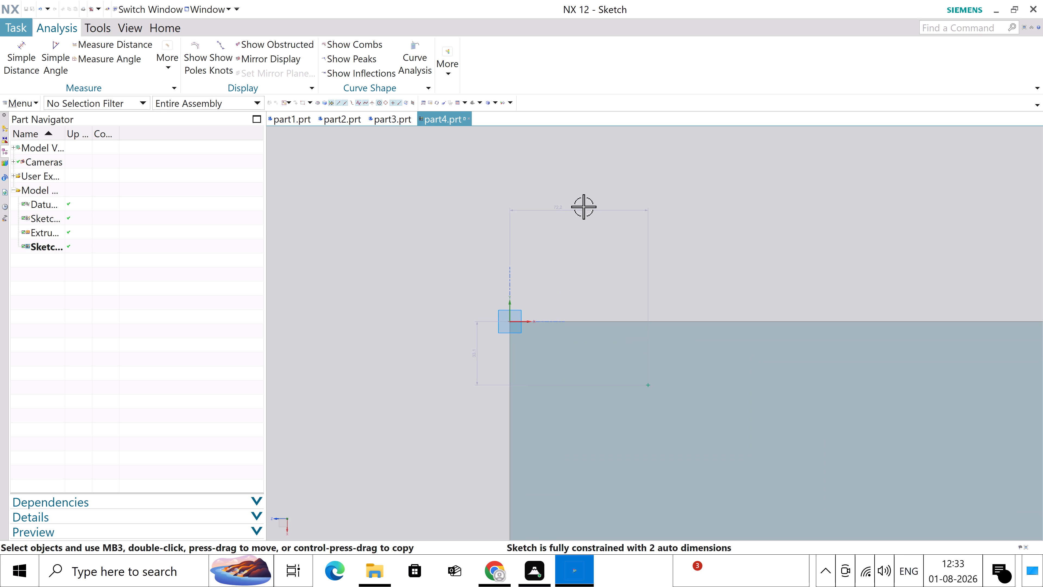
{"action": "scroll", "coordinate": [568, 209], "scroll_direction": "down", "scroll_amount": 5}
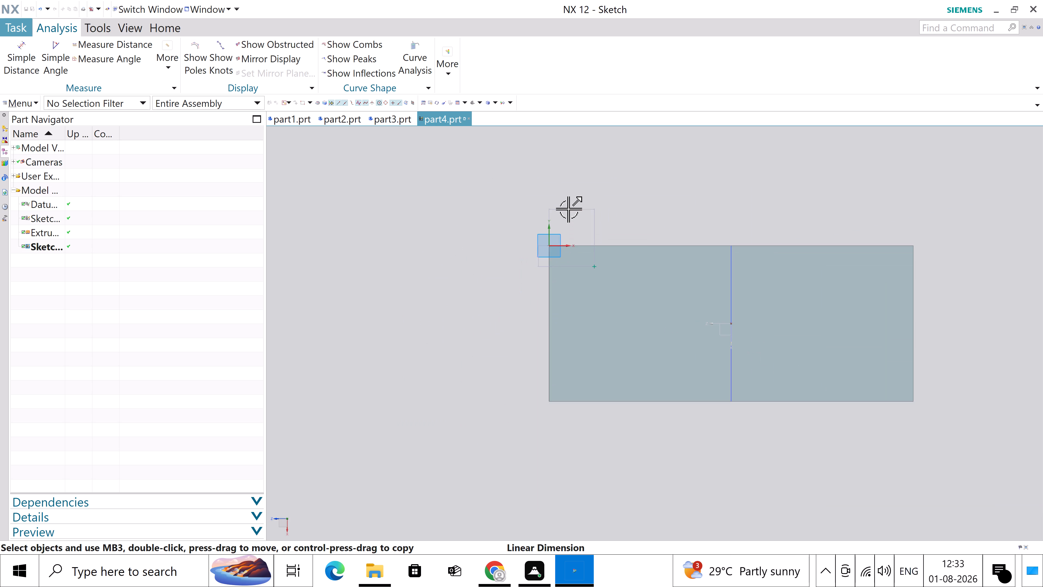
{"action": "scroll", "coordinate": [568, 209], "scroll_direction": "up", "scroll_amount": 2}
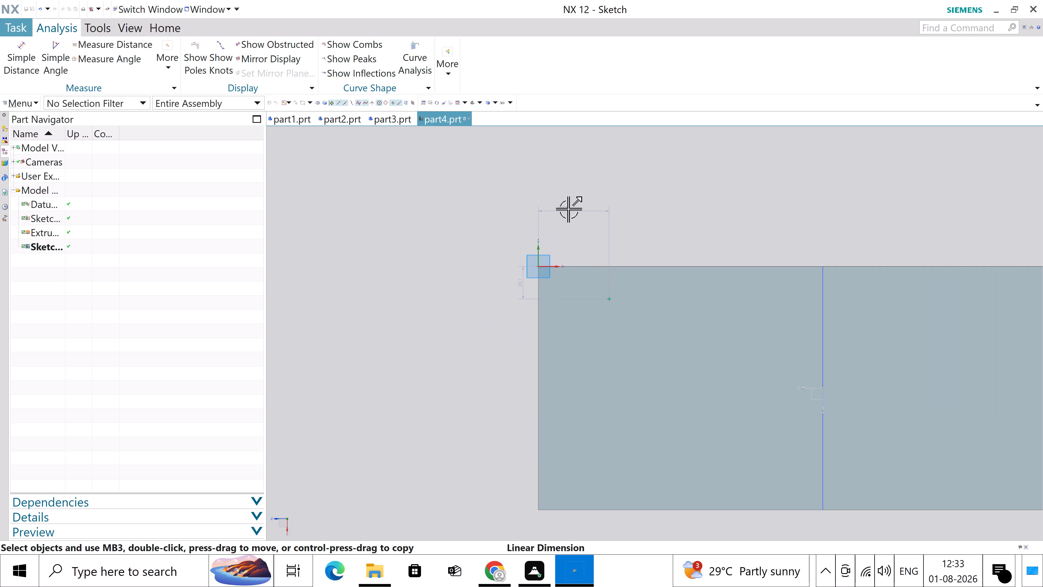
{"action": "double_click", "coordinate": [568, 209]}
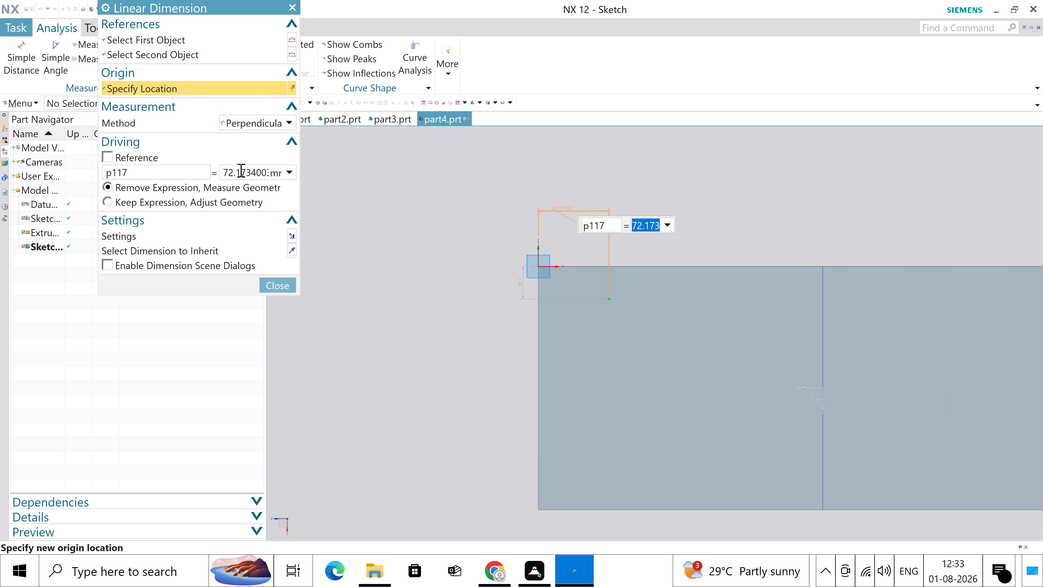
{"action": "left_click_drag", "start_coordinate": [226, 171], "coordinate": [332, 187]}
{"action": "type", "text": "25"}
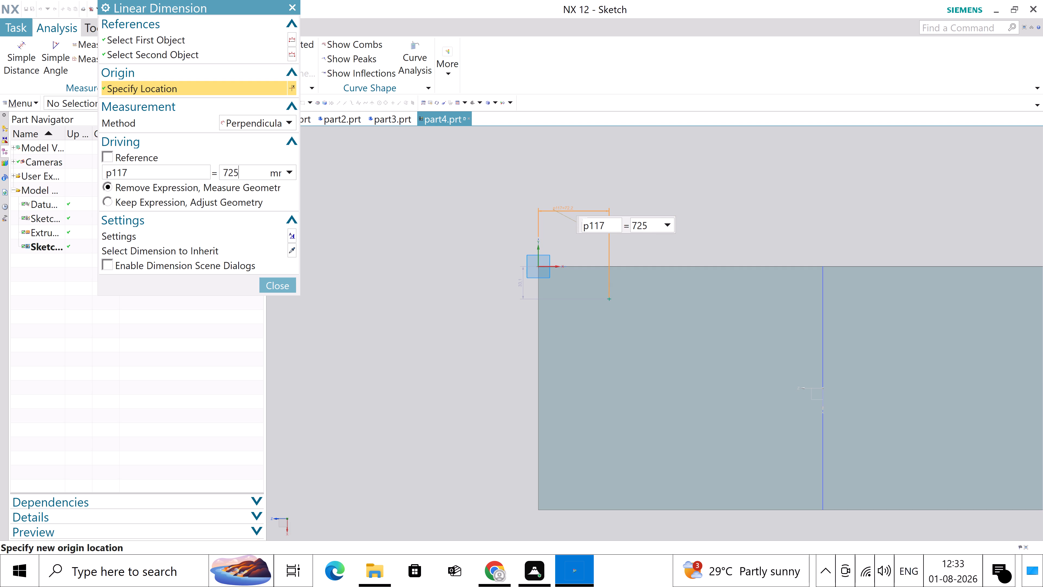
{"action": "key", "text": "Return"}
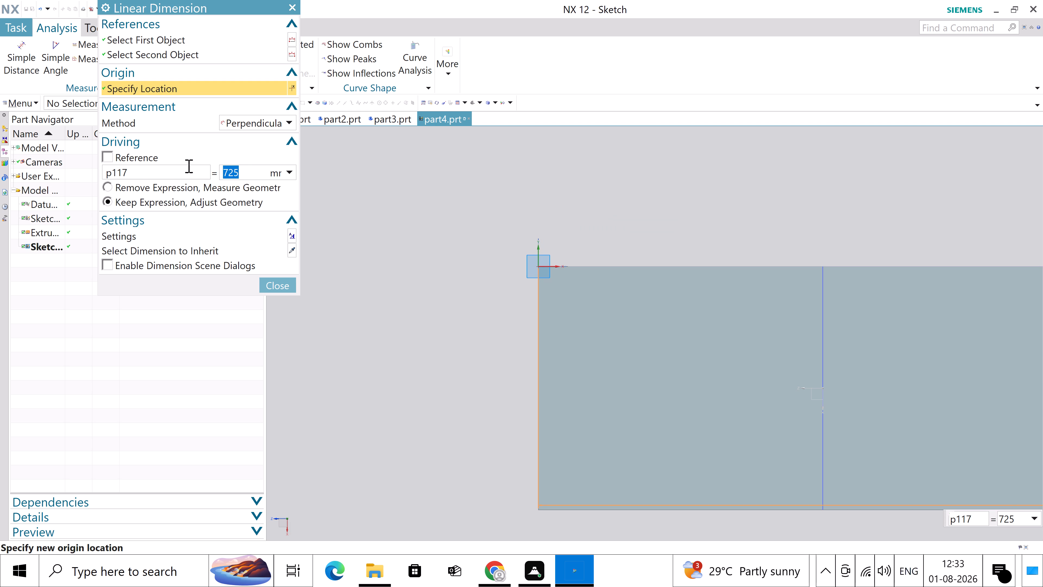
{"action": "type", "text": "25"}
{"action": "key", "text": "Return"}
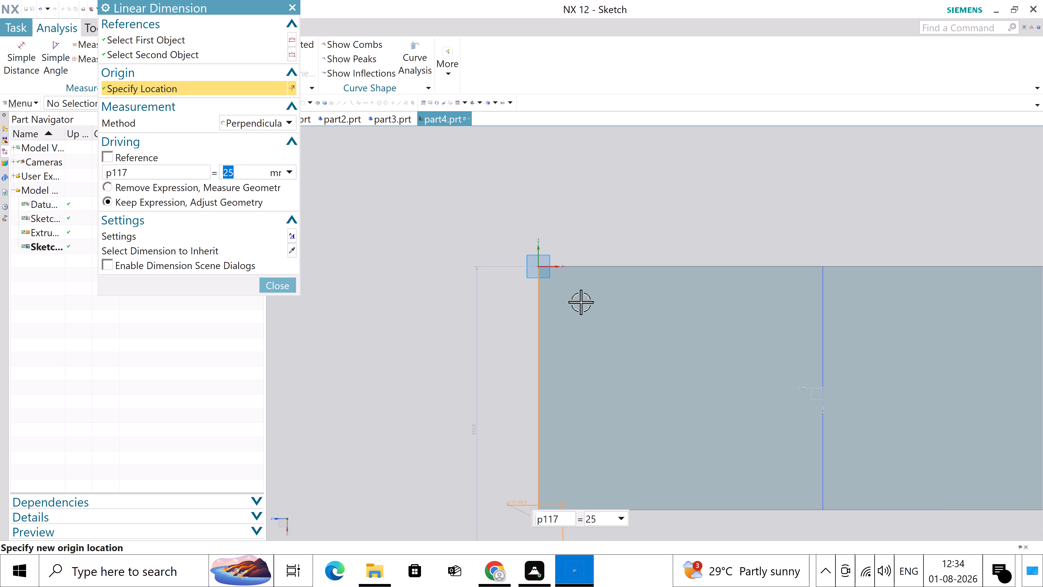
{"action": "scroll", "coordinate": [565, 282], "scroll_direction": "down", "scroll_amount": 4}
{"action": "scroll", "coordinate": [598, 401], "scroll_direction": "up", "scroll_amount": 3}
{"action": "scroll", "coordinate": [551, 355], "scroll_direction": "up", "scroll_amount": 4}
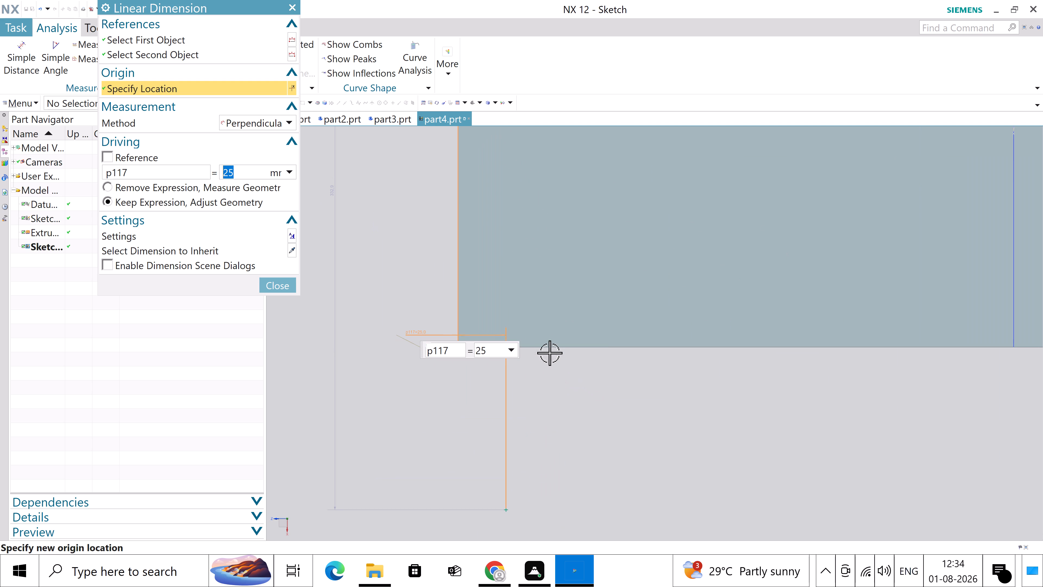
{"action": "scroll", "coordinate": [546, 483], "scroll_direction": "down", "scroll_amount": 4}
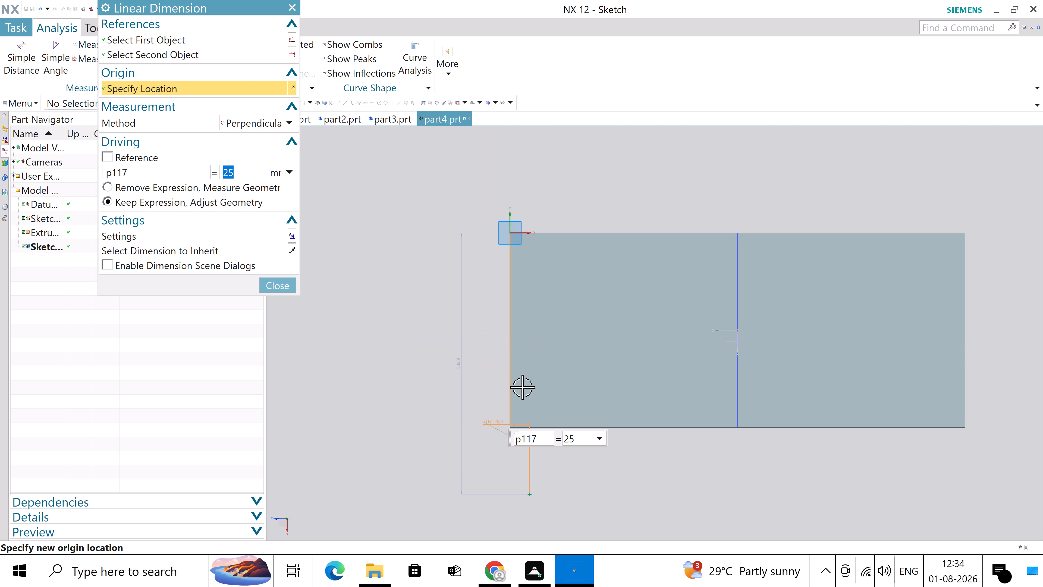
{"action": "left_click_drag", "start_coordinate": [460, 370], "coordinate": [483, 349]}
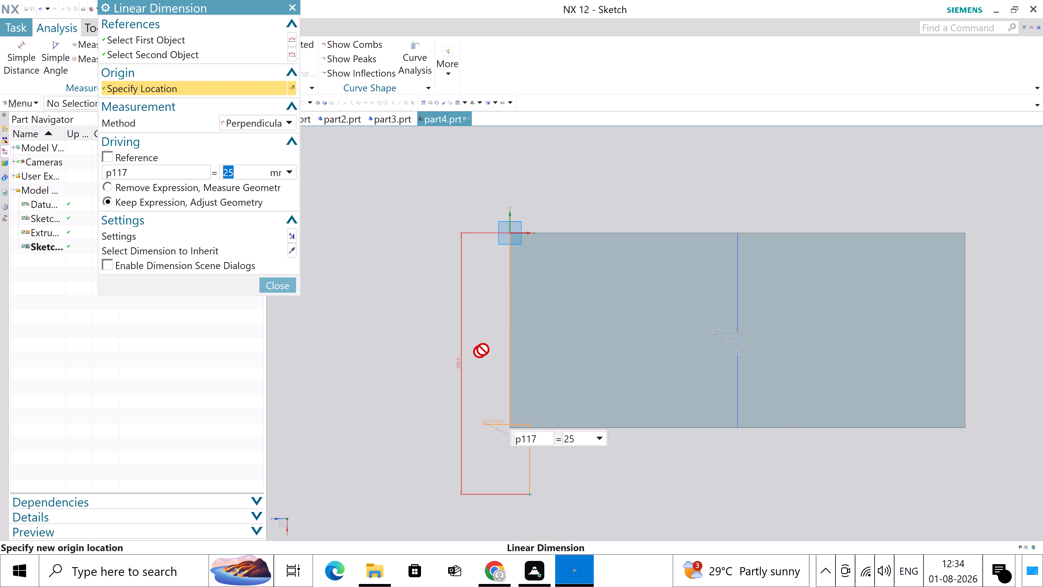
{"action": "left_click_drag", "start_coordinate": [483, 349], "coordinate": [449, 337]}
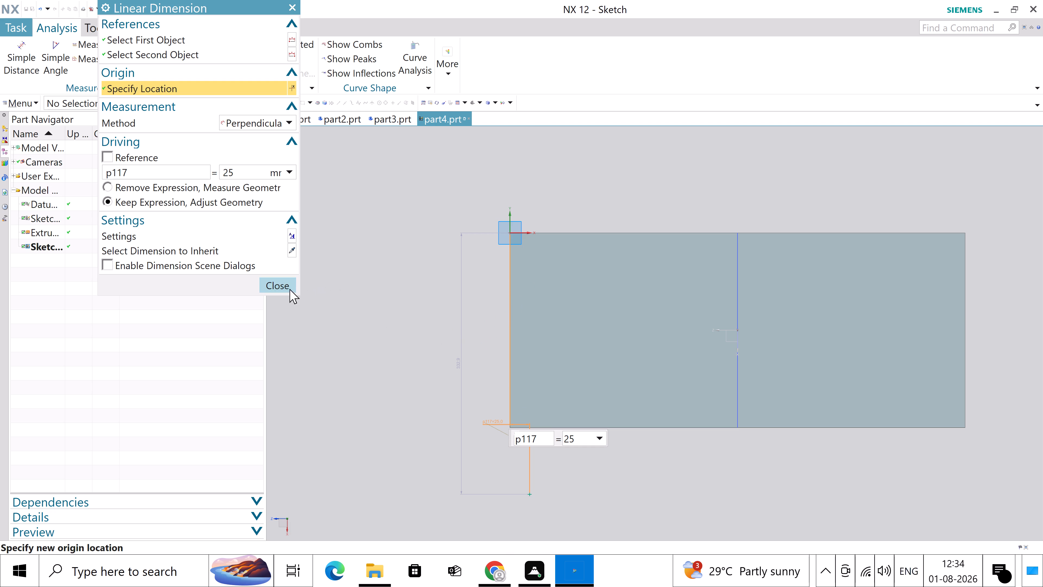
{"action": "left_click", "coordinate": [276, 287]}
Reposition the point's 25 mm dimension beyond the plate's upper edge, near the sketch origin corner.
{"action": "middle_click_drag", "start_coordinate": [401, 341], "coordinate": [404, 301]}
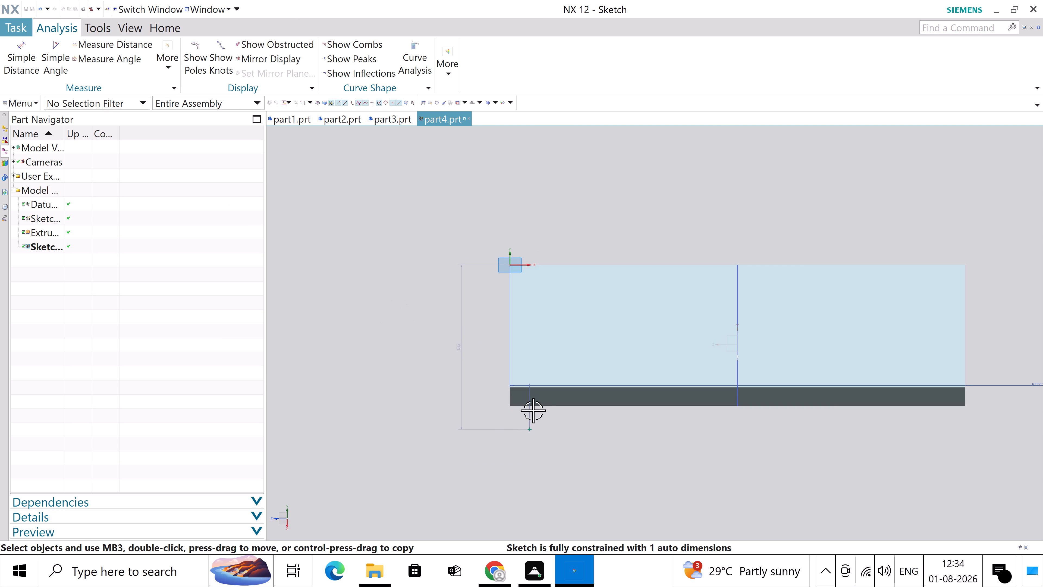
{"action": "scroll", "coordinate": [511, 423], "scroll_direction": "up", "scroll_amount": 2}
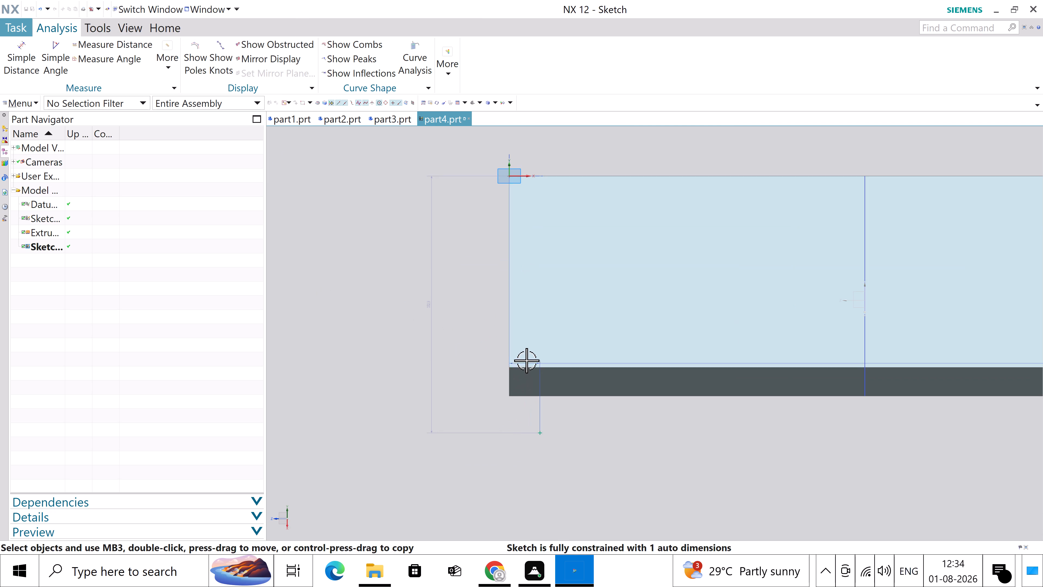
{"action": "middle_click_drag", "start_coordinate": [505, 383], "coordinate": [525, 423]}
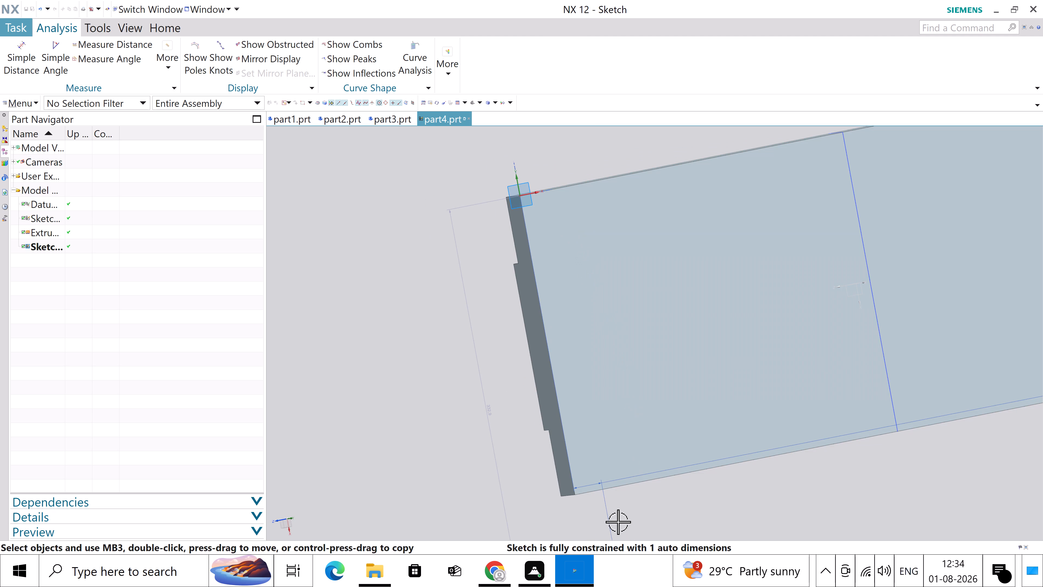
{"action": "left_click_drag", "start_coordinate": [608, 518], "coordinate": [586, 443]}
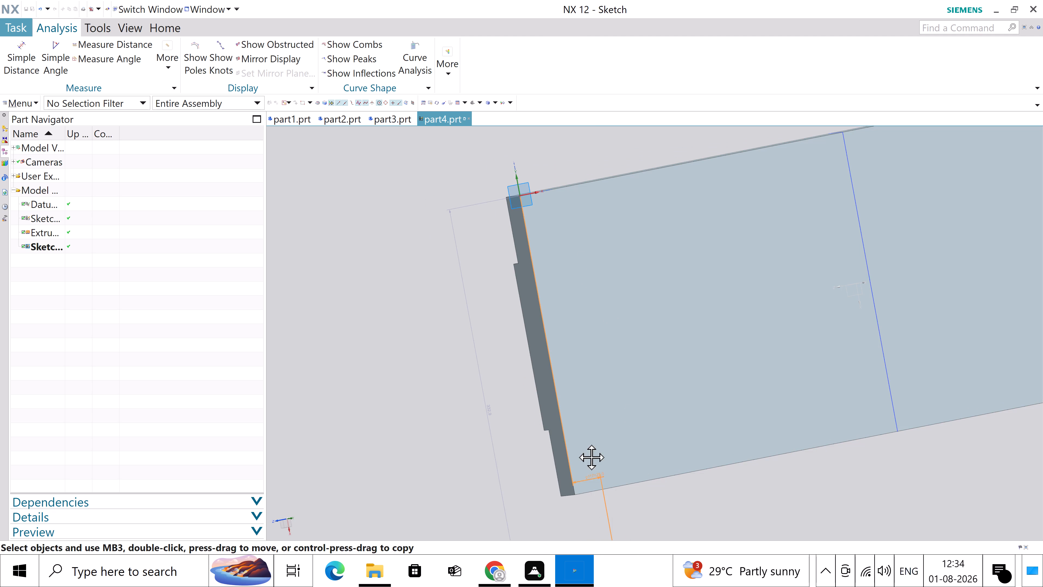
{"action": "left_click_drag", "start_coordinate": [586, 443], "coordinate": [549, 160]}
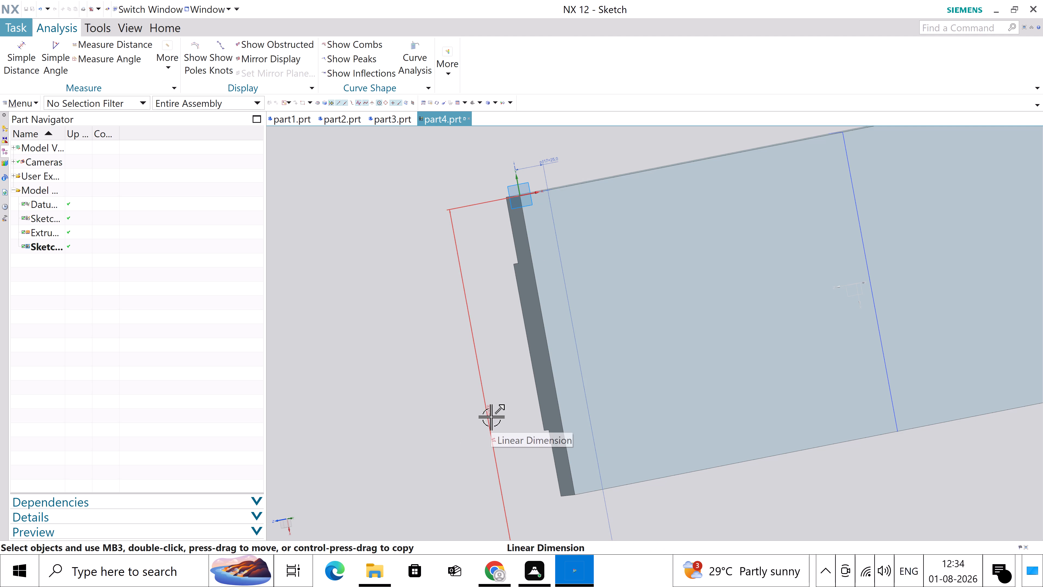
Open the sketch point's distance dimension from the plate's upper long edge for editing.
{"action": "double_click", "coordinate": [491, 417]}
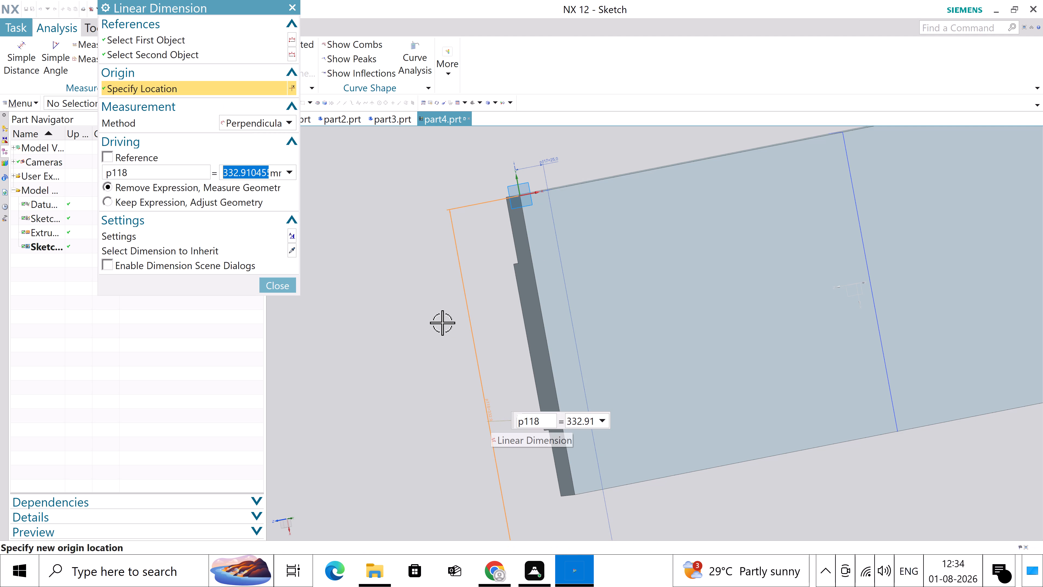
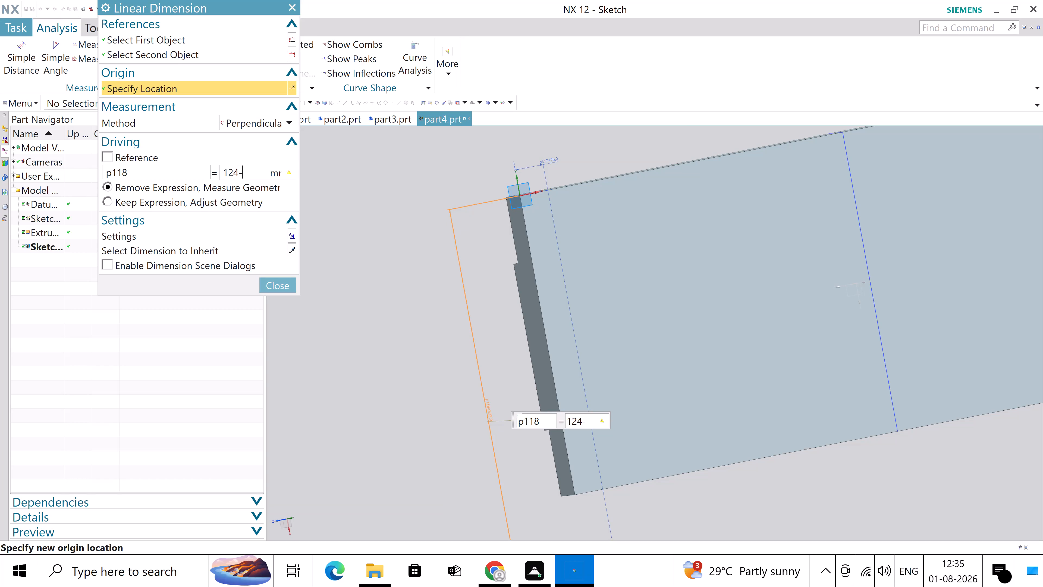
Set the sketch point's distance from the plate's upper long edge to 32 mm and finish editing the dimension.
{"action": "type", "text": "92"}
{"action": "key", "text": "Return"}
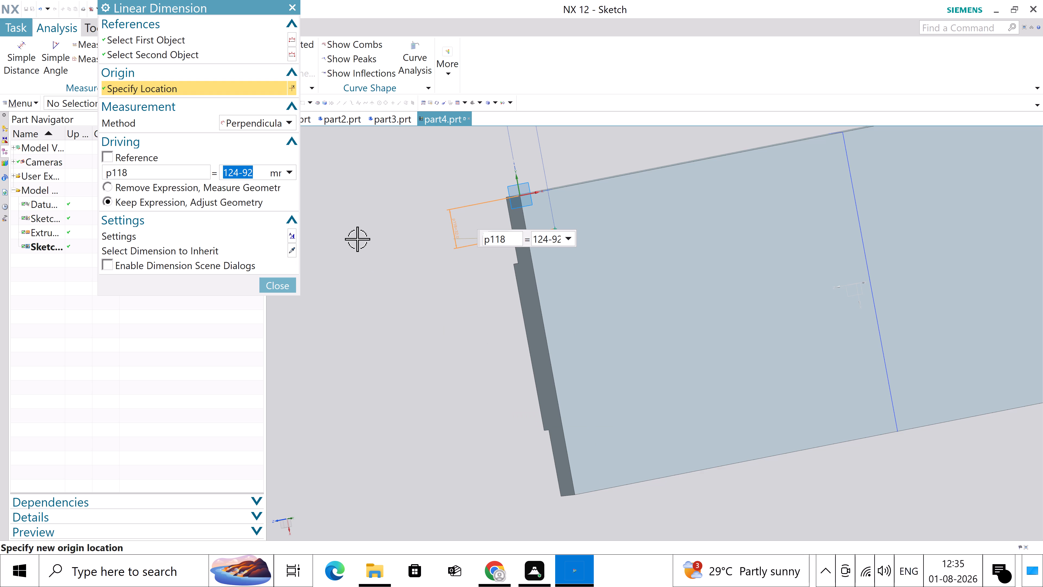
{"action": "type", "text": "32"}
{"action": "key", "text": "Return"}
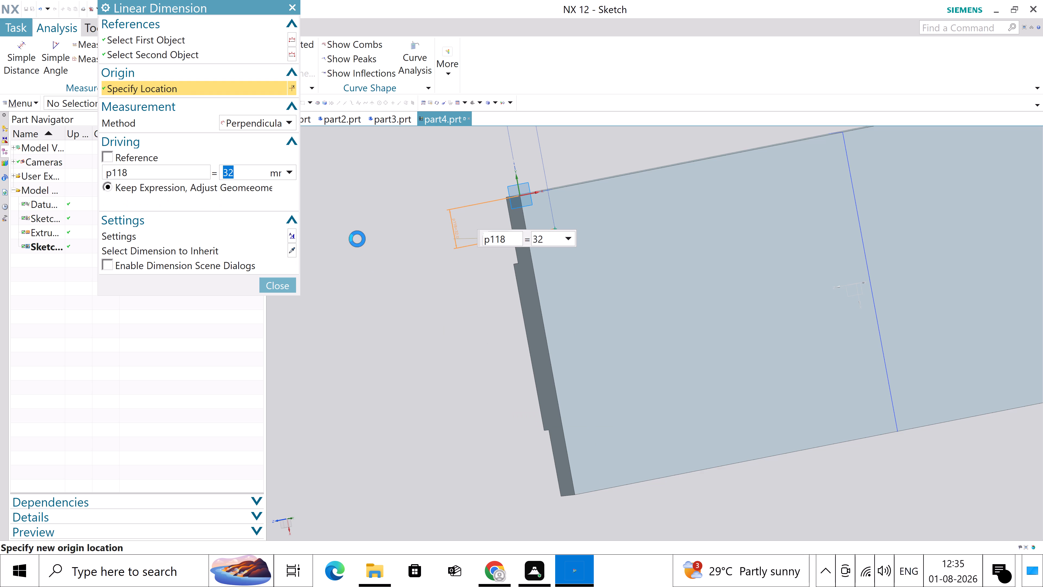
{"action": "left_click", "coordinate": [281, 286]}
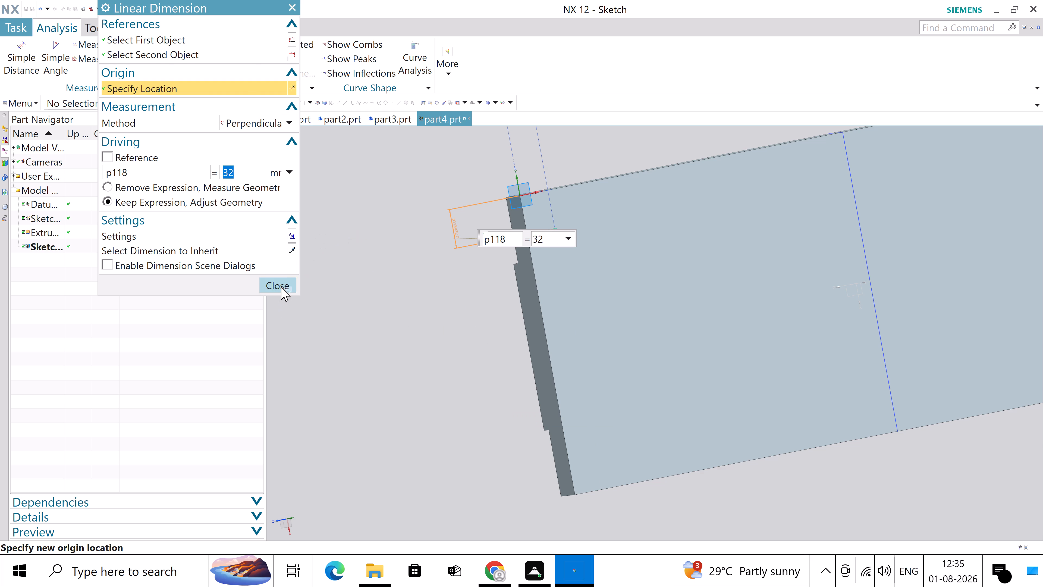
Reposition the sketch point's 25 mm dimension closer to the plate's upper edge, near the sketch origin corner.
{"action": "scroll", "coordinate": [602, 190], "scroll_direction": "down", "scroll_amount": 5}
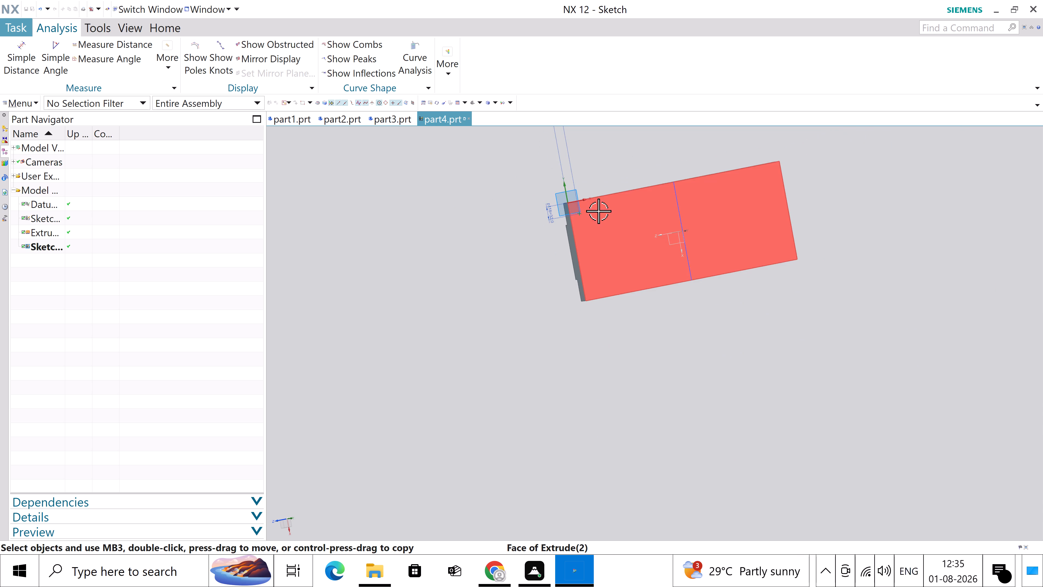
{"action": "scroll", "coordinate": [625, 185], "scroll_direction": "up", "scroll_amount": 4}
{"action": "scroll", "coordinate": [590, 203], "scroll_direction": "up", "scroll_amount": 2}
{"action": "scroll", "coordinate": [538, 342], "scroll_direction": "down", "scroll_amount": 4}
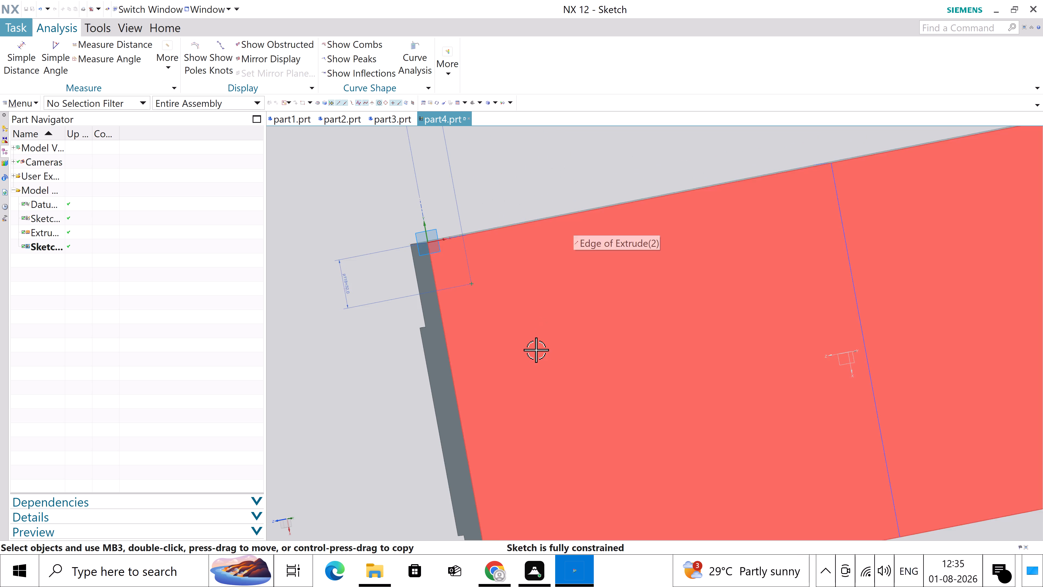
{"action": "scroll", "coordinate": [536, 350], "scroll_direction": "down", "scroll_amount": 4}
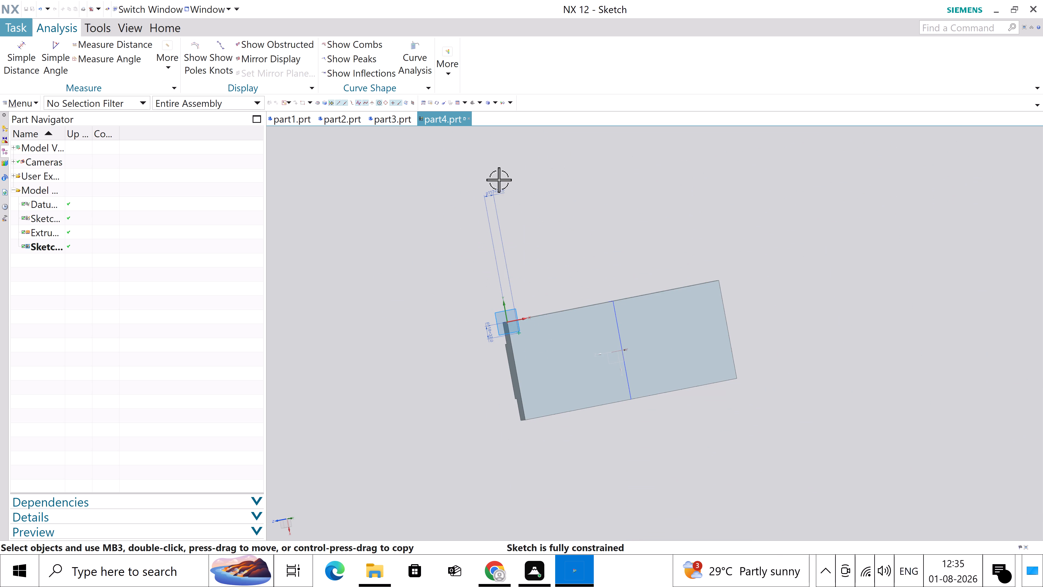
{"action": "left_click_drag", "start_coordinate": [499, 189], "coordinate": [521, 301]}
Finish the point sketch and return to the Hole definition.
{"action": "scroll", "coordinate": [530, 344], "scroll_direction": "up", "scroll_amount": 4}
{"action": "scroll", "coordinate": [492, 252], "scroll_direction": "up", "scroll_amount": 2}
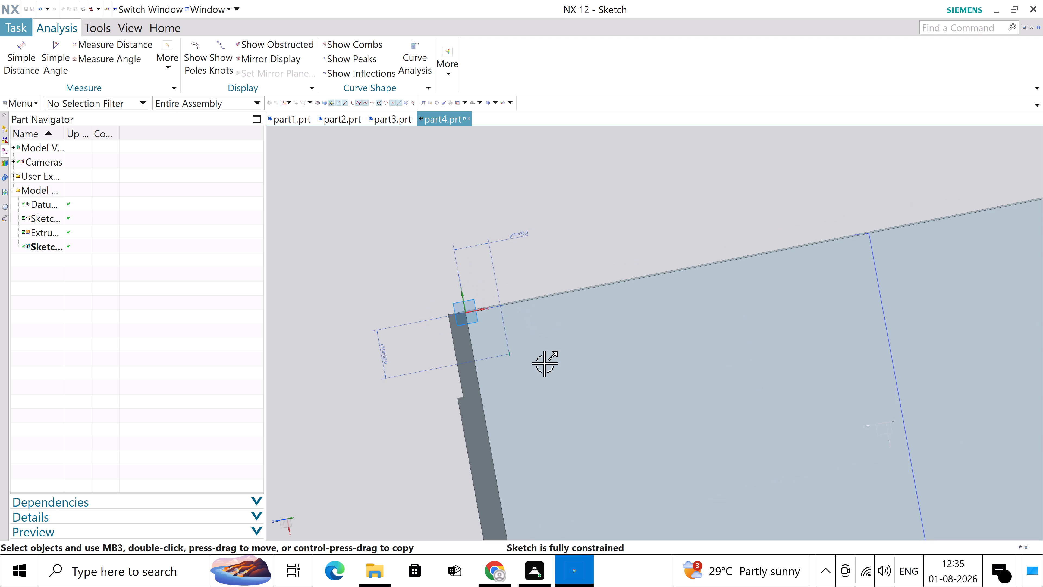
{"action": "scroll", "coordinate": [544, 364], "scroll_direction": "up", "scroll_amount": 2}
{"action": "left_click", "coordinate": [165, 32]}
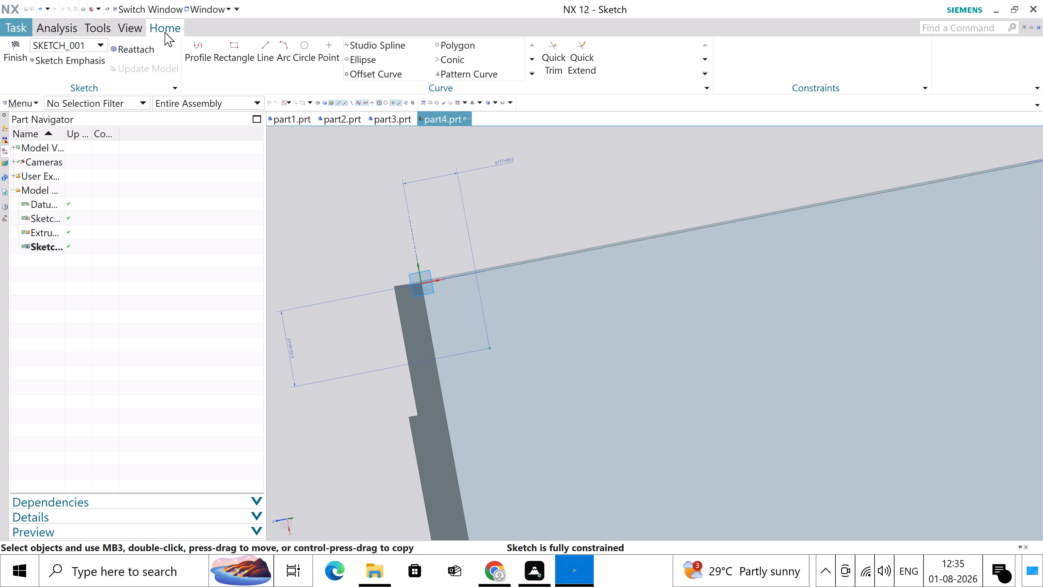
{"action": "left_click", "coordinate": [31, 68]}
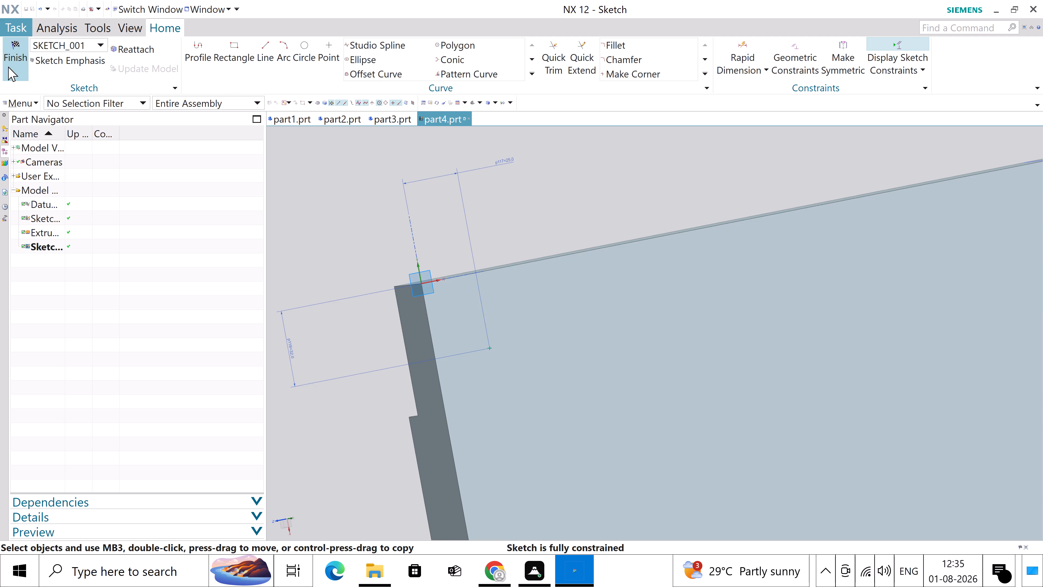
{"action": "left_click", "coordinate": [8, 67]}
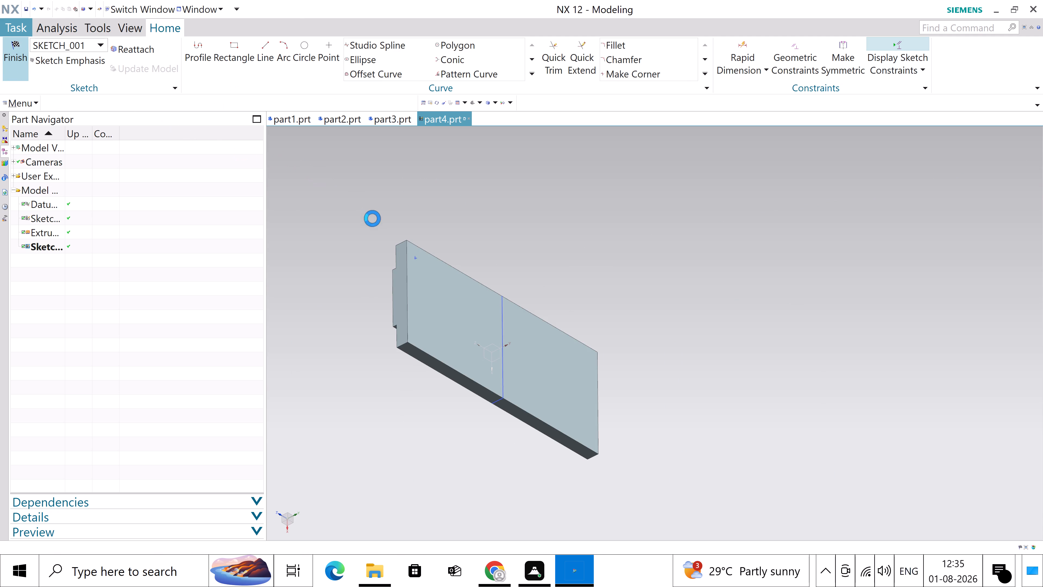
Create a countersunk general hole at the point: 23 mm countersink diameter, 45° angle, 11 mm diameter, Until Next depth, Subtract.
{"action": "scroll", "coordinate": [384, 250], "scroll_direction": "up", "scroll_amount": 3}
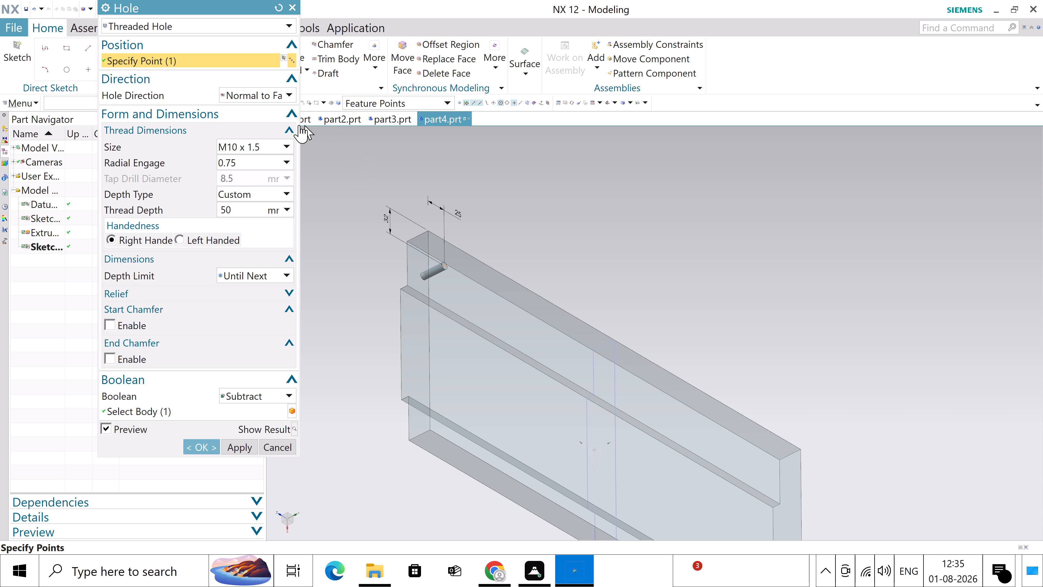
{"action": "left_click", "coordinate": [281, 26]}
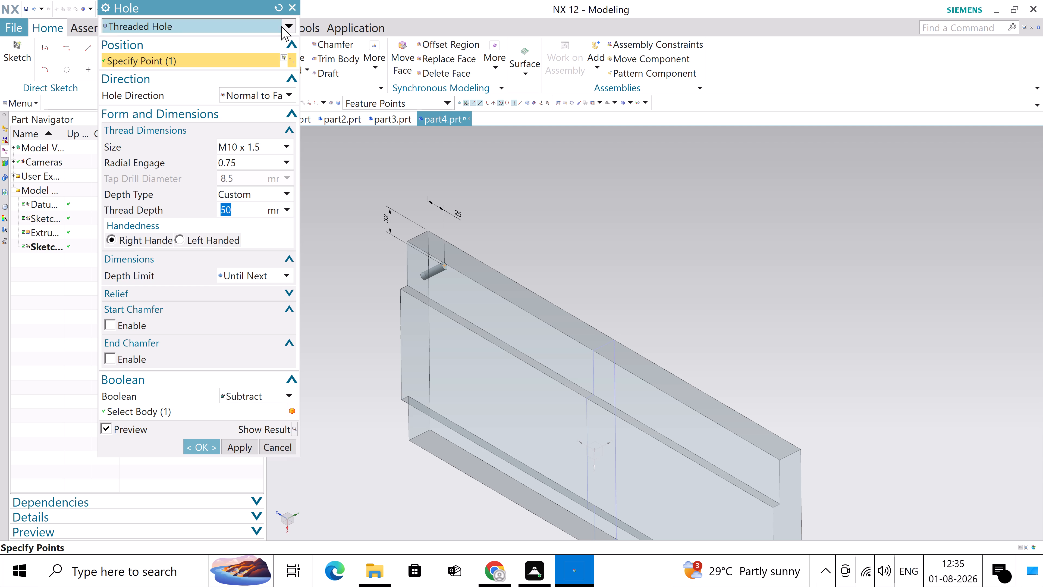
{"action": "left_click", "coordinate": [186, 42]}
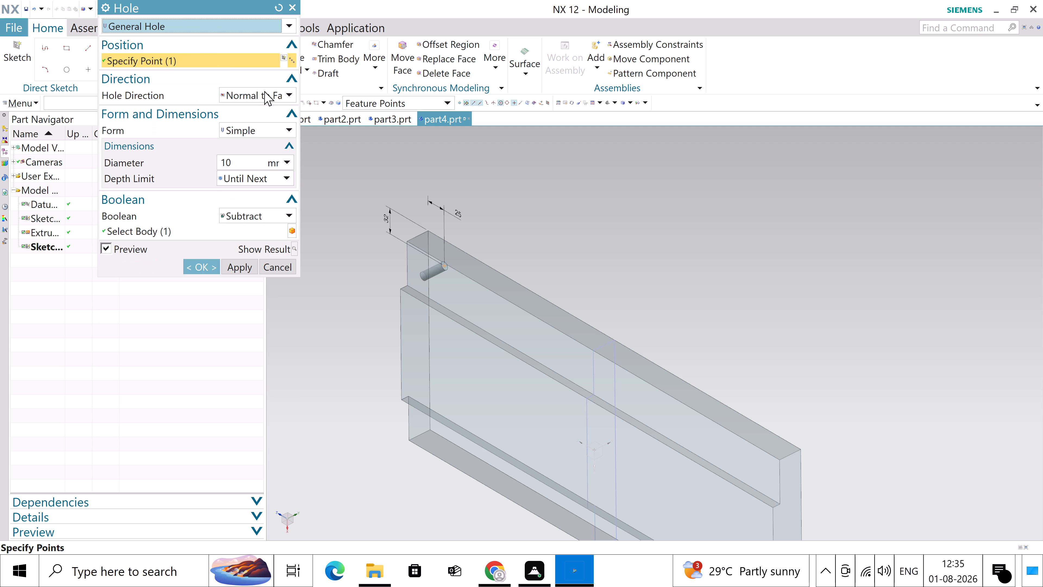
{"action": "left_click", "coordinate": [270, 96]}
{"action": "left_click", "coordinate": [270, 96]}
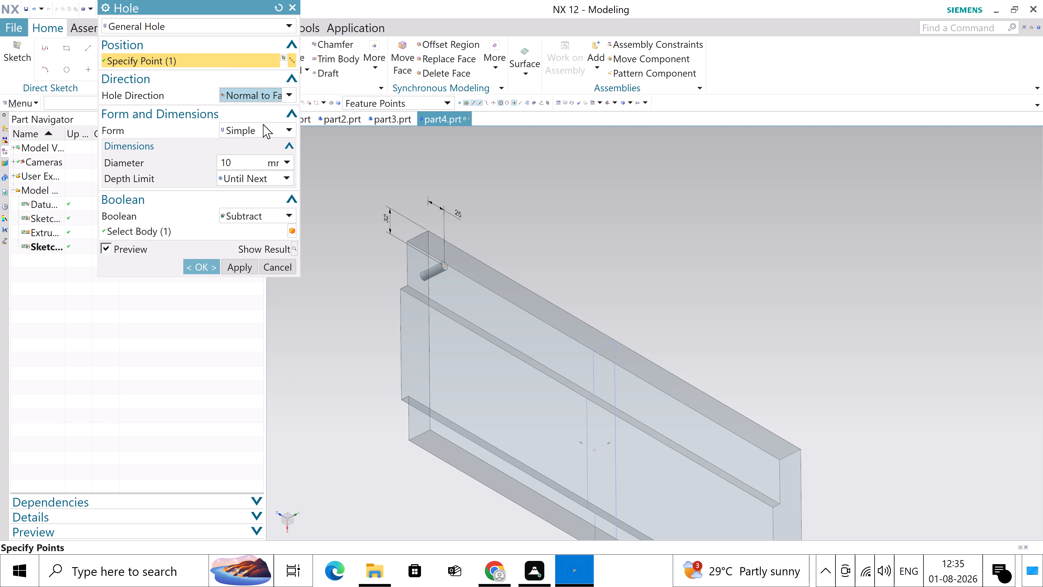
{"action": "left_click", "coordinate": [263, 126]}
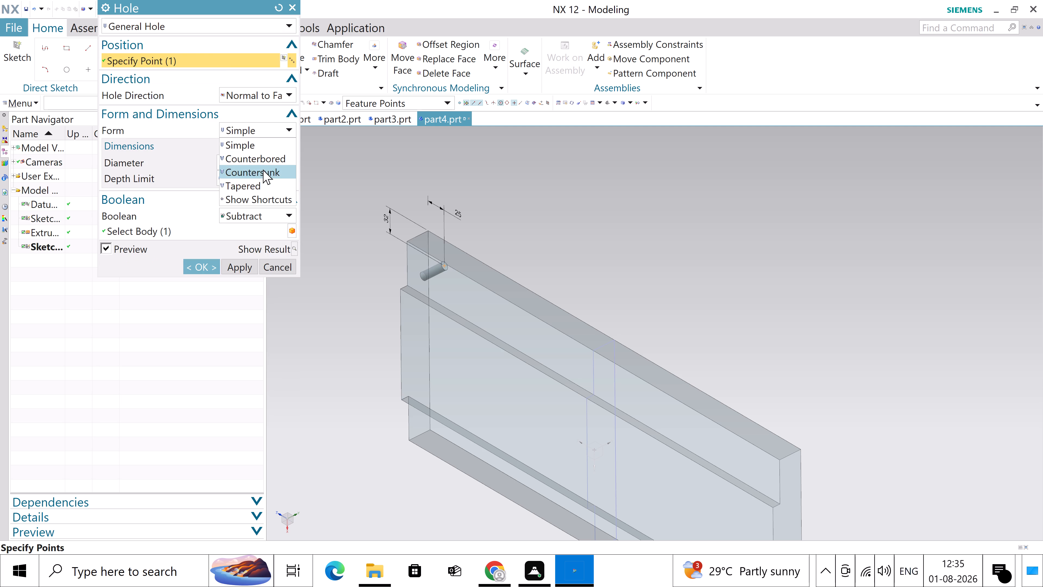
{"action": "left_click", "coordinate": [263, 170]}
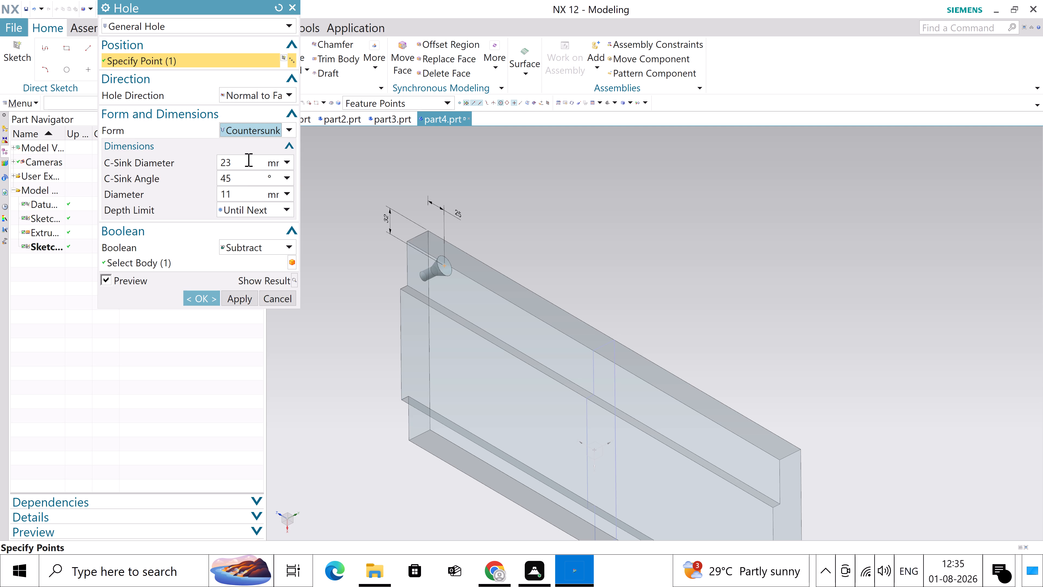
{"action": "left_click_drag", "start_coordinate": [247, 159], "coordinate": [214, 159]}
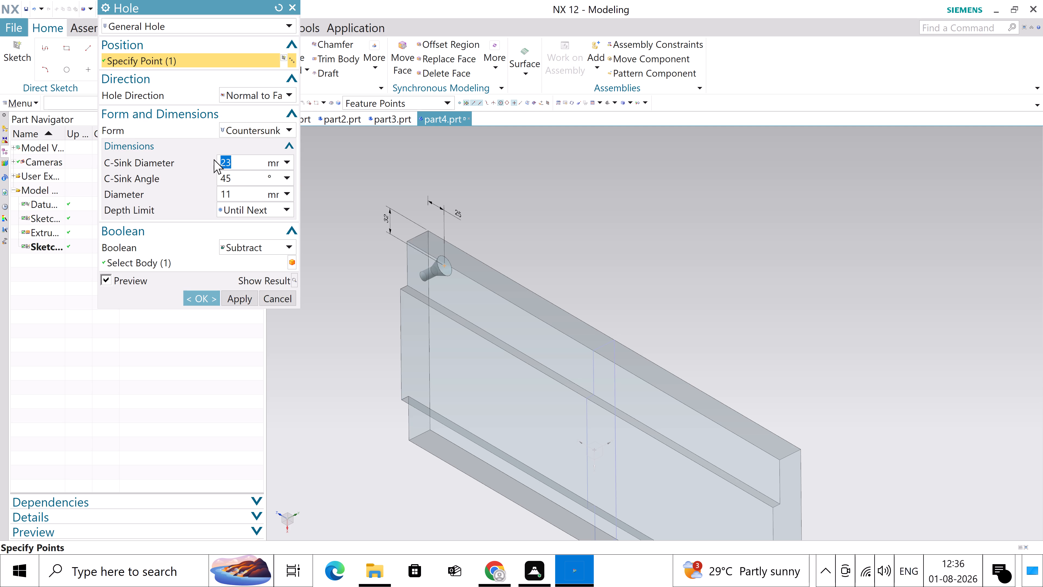
{"action": "left_click", "coordinate": [237, 196]}
{"action": "left_click", "coordinate": [243, 182]}
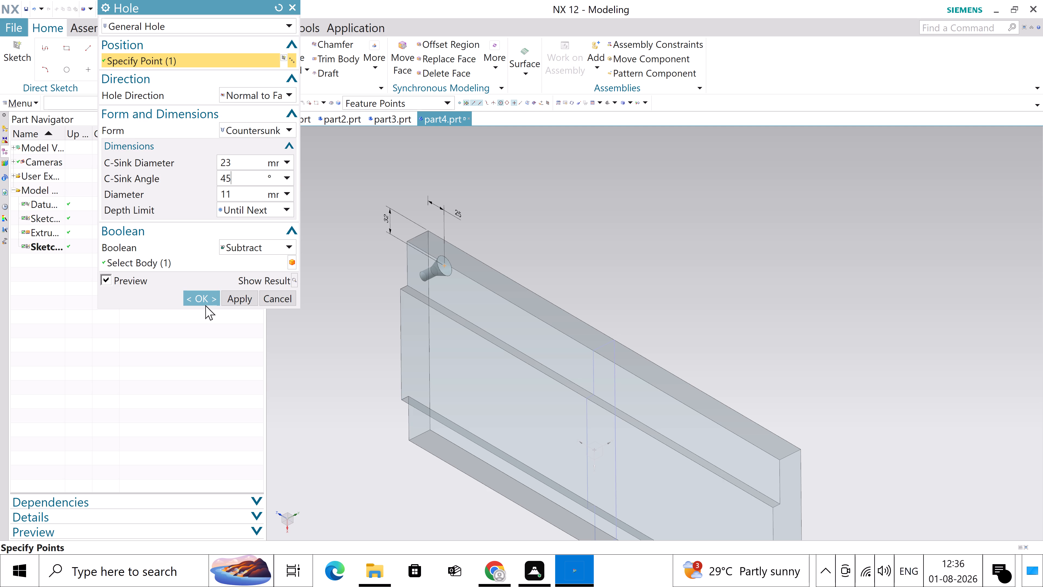
{"action": "left_click", "coordinate": [200, 302]}
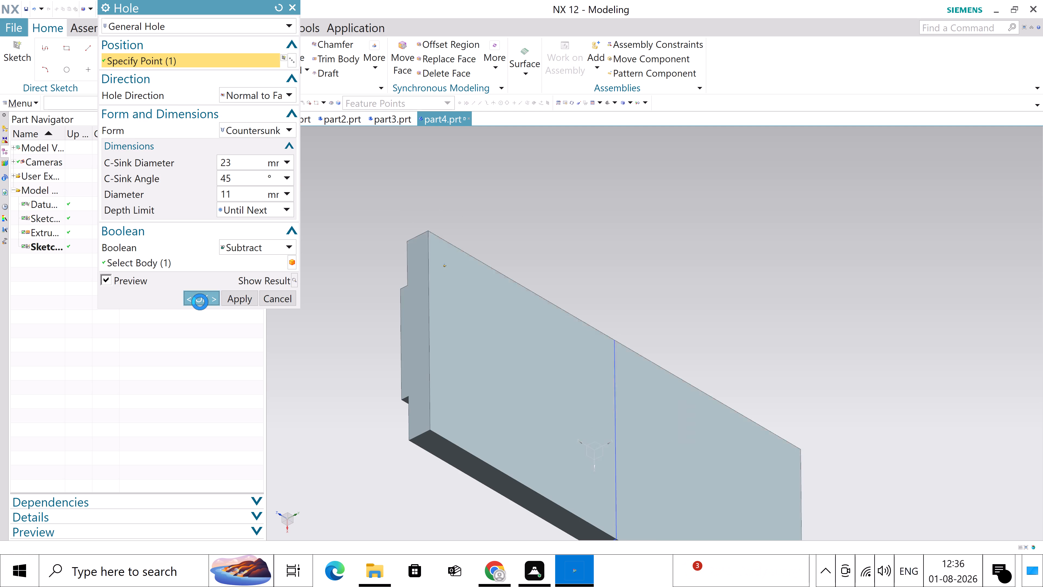
Examine the countersunk hole in the plate's corner from both the front and back faces.
{"action": "middle_click_drag", "start_coordinate": [447, 215], "coordinate": [444, 215]}
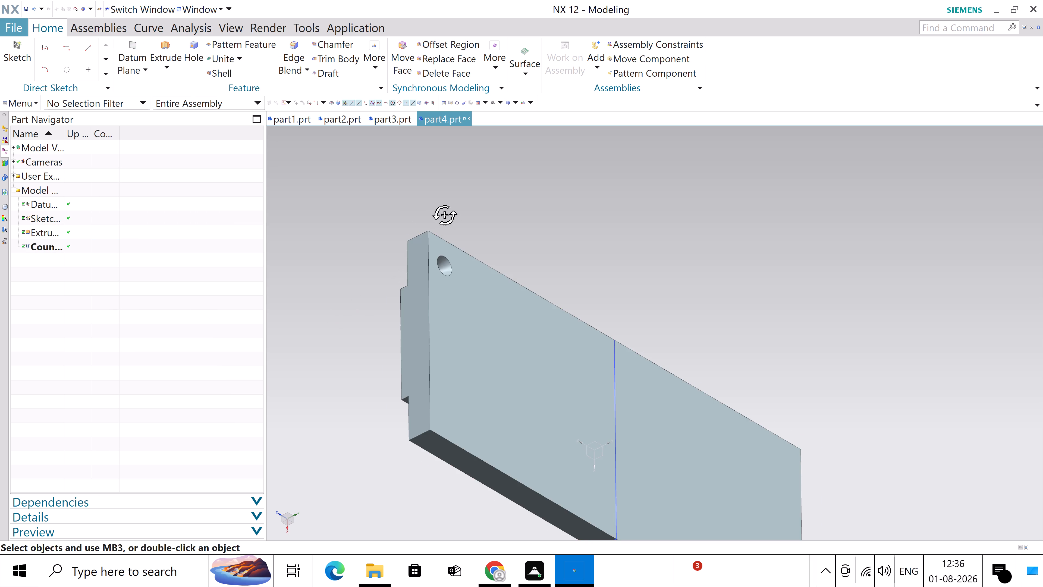
{"action": "middle_click_drag", "start_coordinate": [444, 215], "coordinate": [409, 218]}
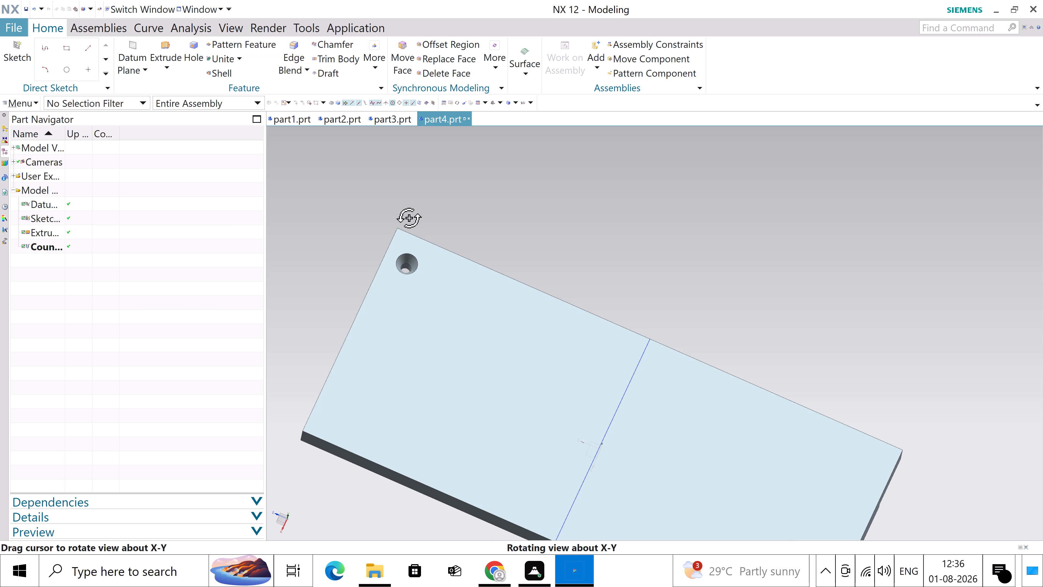
{"action": "middle_click_drag", "start_coordinate": [409, 218], "coordinate": [414, 223]}
{"action": "scroll", "coordinate": [409, 270], "scroll_direction": "up", "scroll_amount": 4}
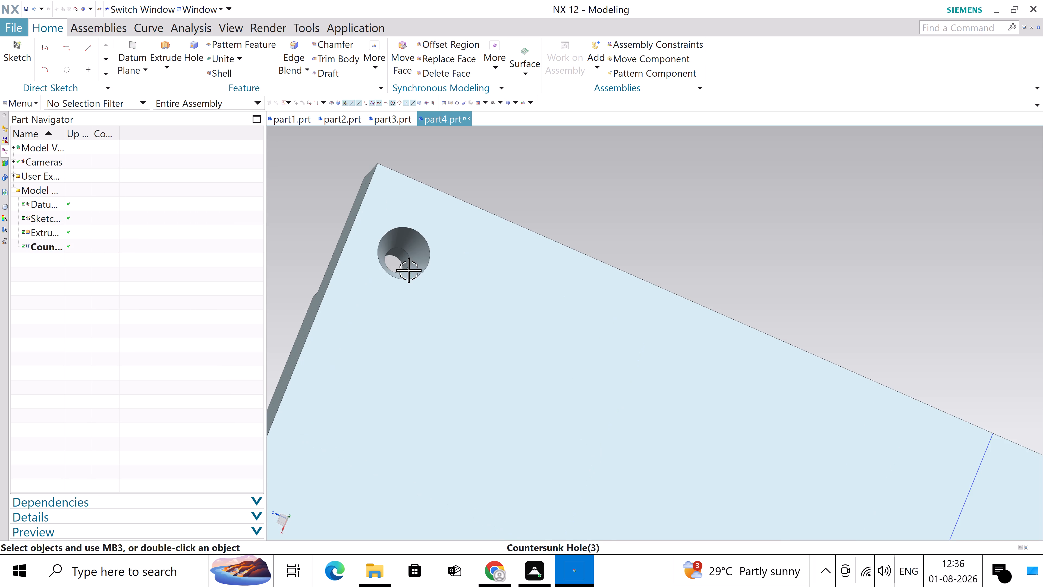
{"action": "scroll", "coordinate": [410, 270], "scroll_direction": "up", "scroll_amount": 3}
{"action": "middle_click_drag", "start_coordinate": [718, 180], "coordinate": [744, 198]}
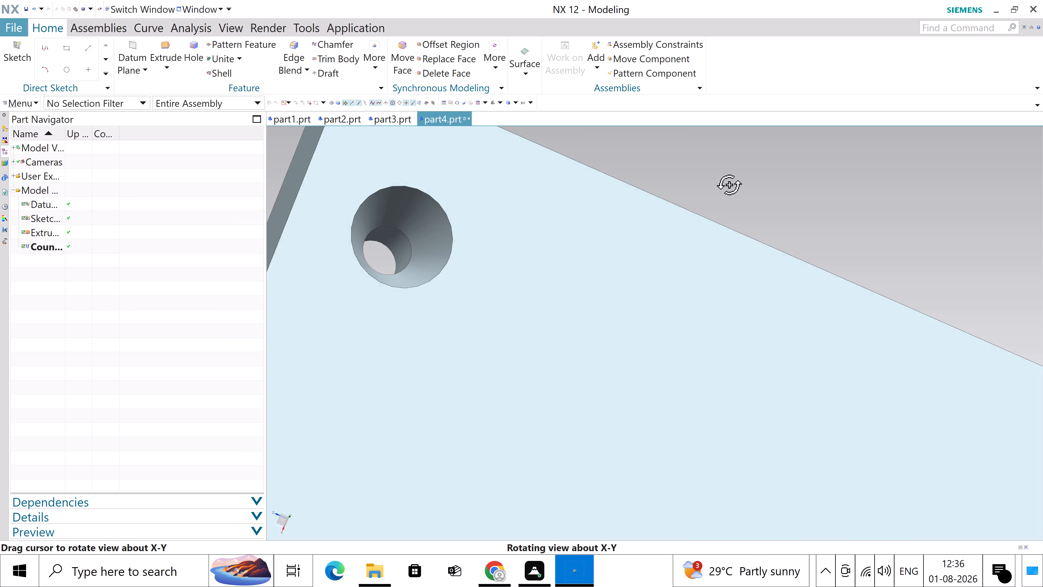
{"action": "middle_click_drag", "start_coordinate": [744, 198], "coordinate": [789, 223]}
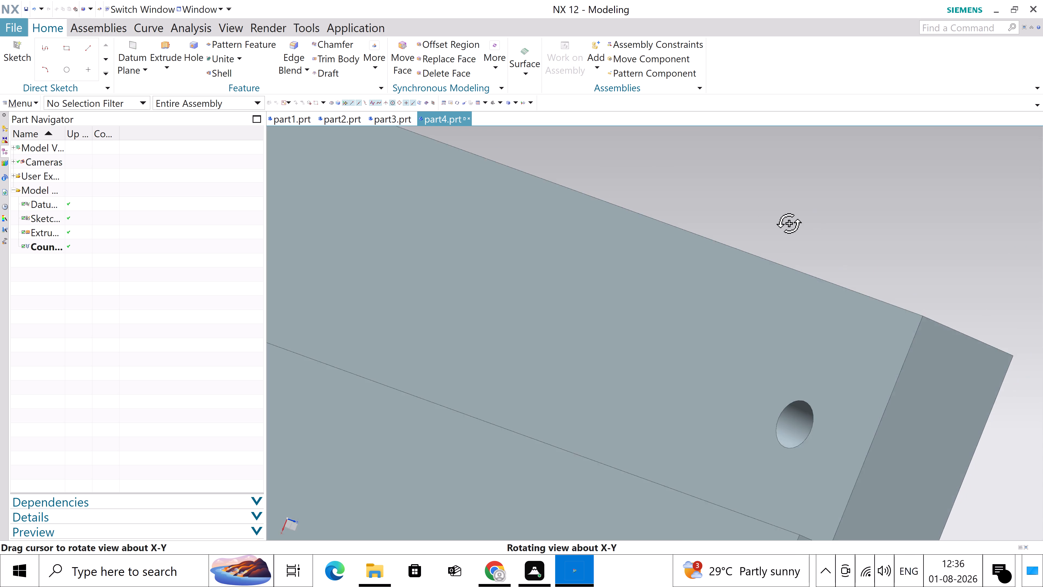
{"action": "middle_click_drag", "start_coordinate": [789, 223], "coordinate": [728, 187]}
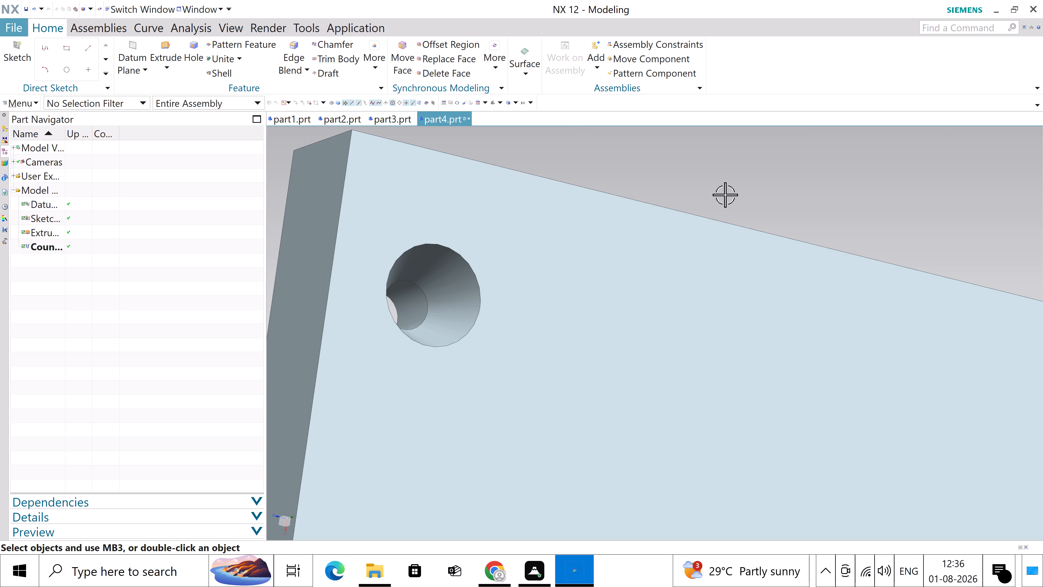
{"action": "scroll", "coordinate": [725, 195], "scroll_direction": "up", "scroll_amount": 7}
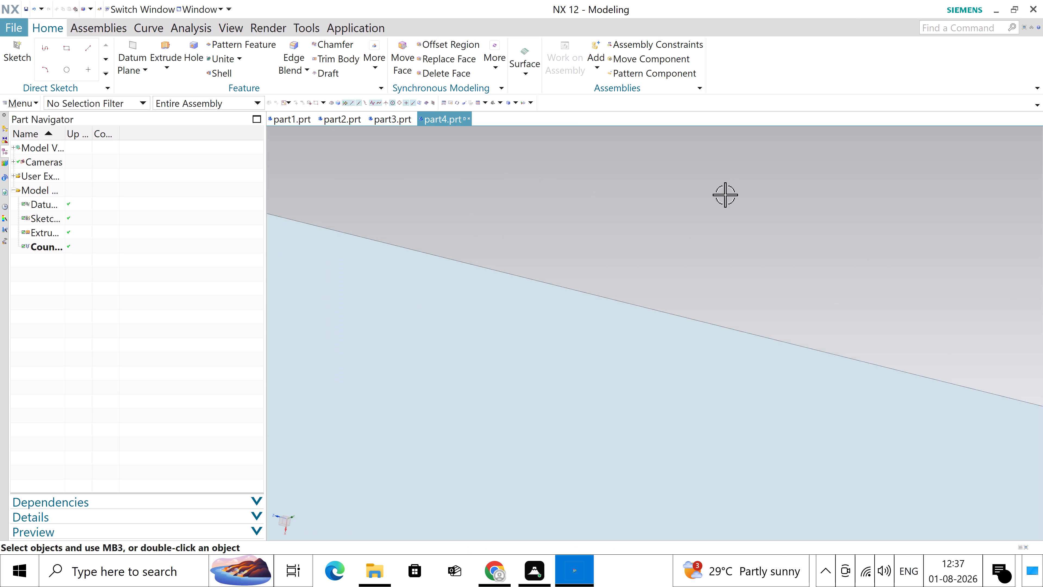
{"action": "scroll", "coordinate": [725, 195], "scroll_direction": "down", "scroll_amount": 12}
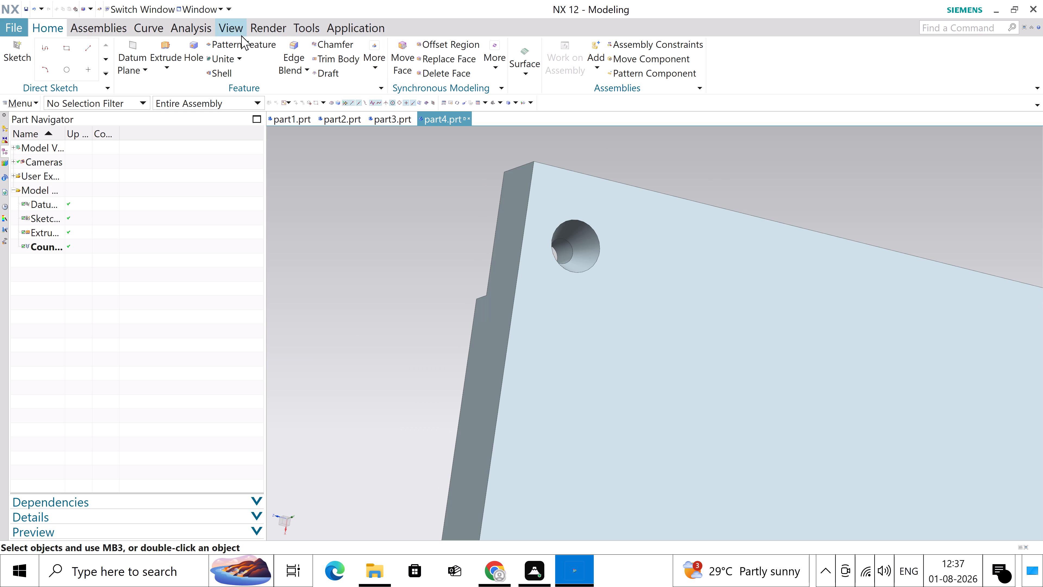
Start a linear Pattern Feature of the countersunk hole, enable Direction 2, and reverse Direction 1 so it runs along the plate's length.
{"action": "left_click", "coordinate": [234, 48]}
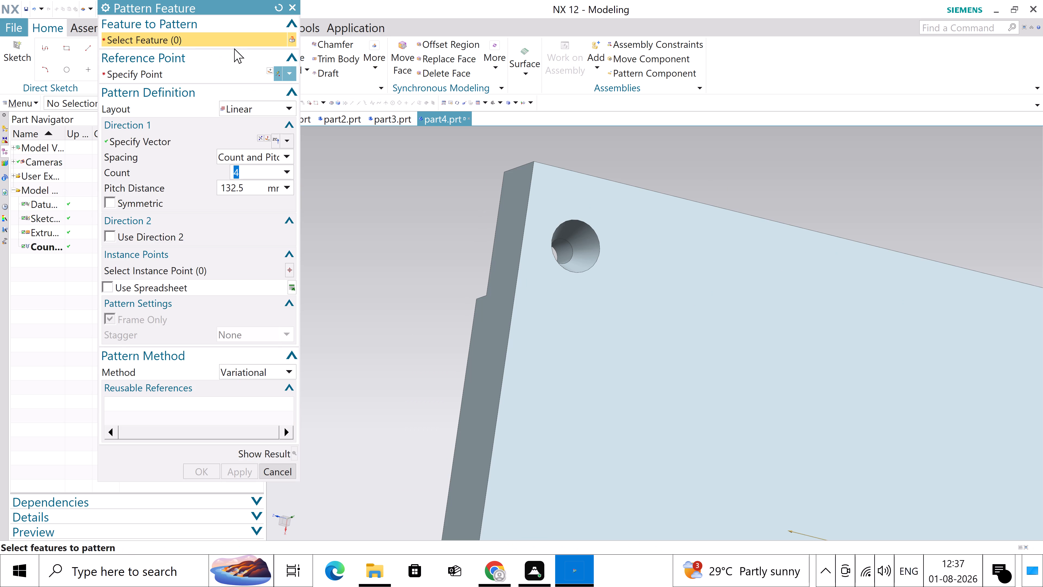
{"action": "left_click", "coordinate": [41, 250]}
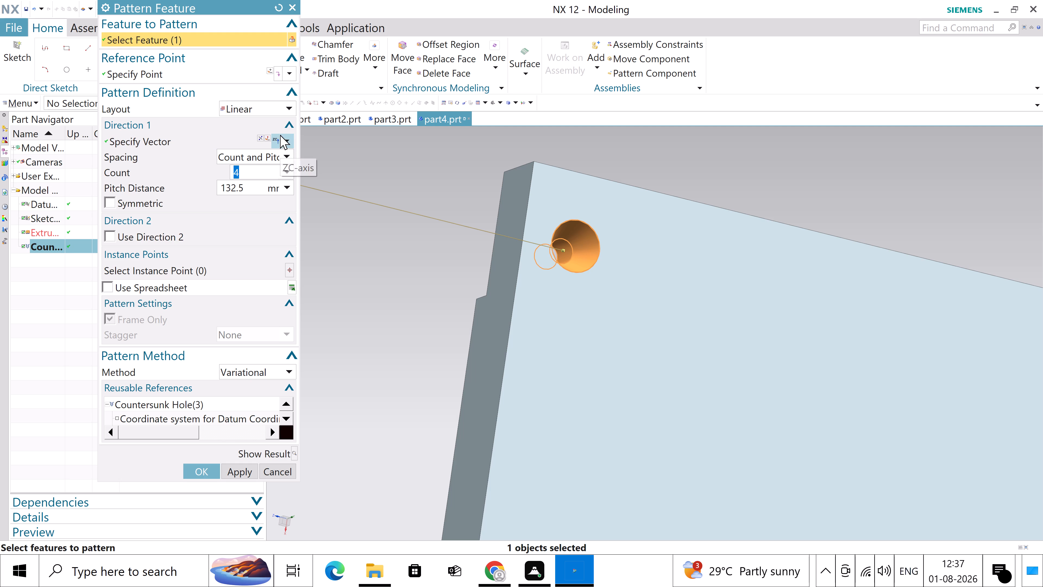
{"action": "left_click", "coordinate": [113, 239]}
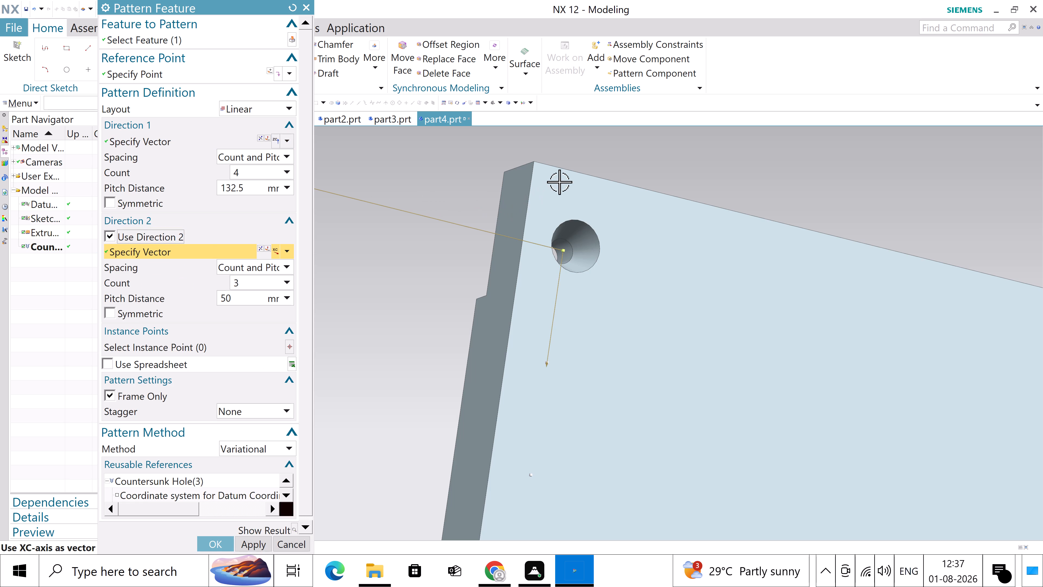
{"action": "left_click", "coordinate": [209, 139]}
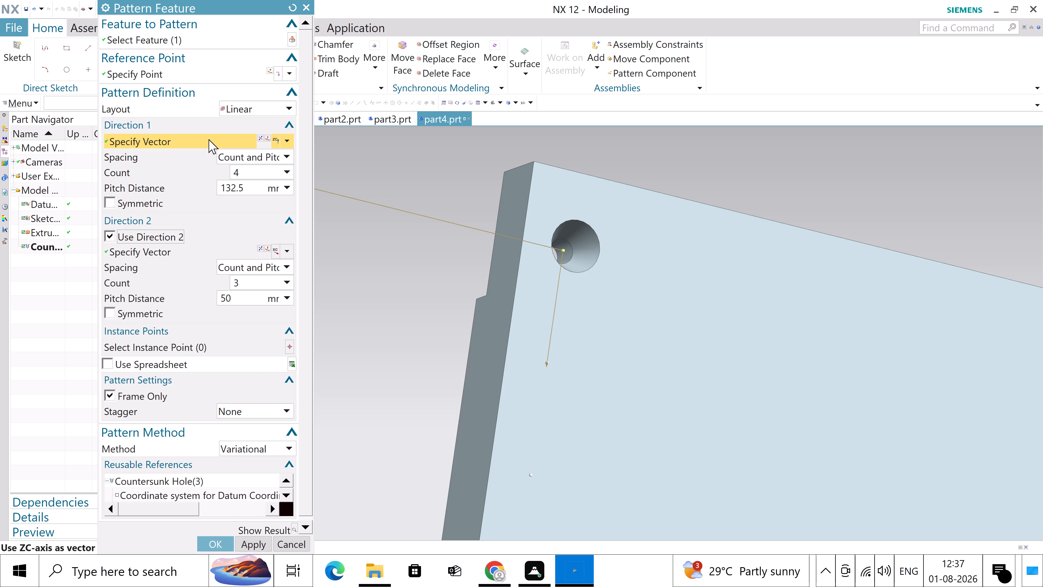
{"action": "left_click", "coordinate": [559, 167]}
{"action": "left_click", "coordinate": [606, 178]}
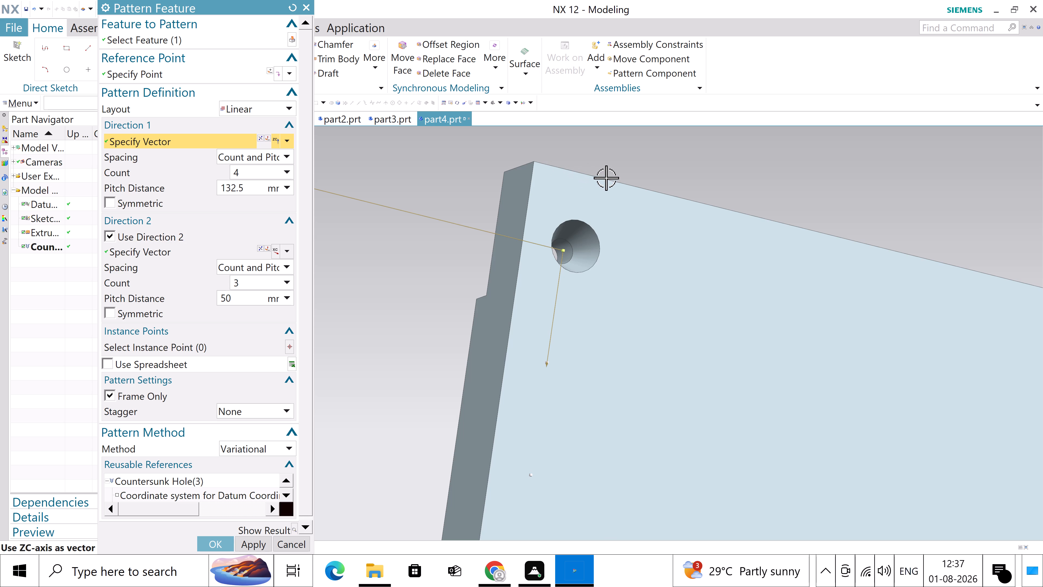
{"action": "scroll", "coordinate": [581, 193], "scroll_direction": "up", "scroll_amount": 4}
{"action": "scroll", "coordinate": [581, 193], "scroll_direction": "down", "scroll_amount": 9}
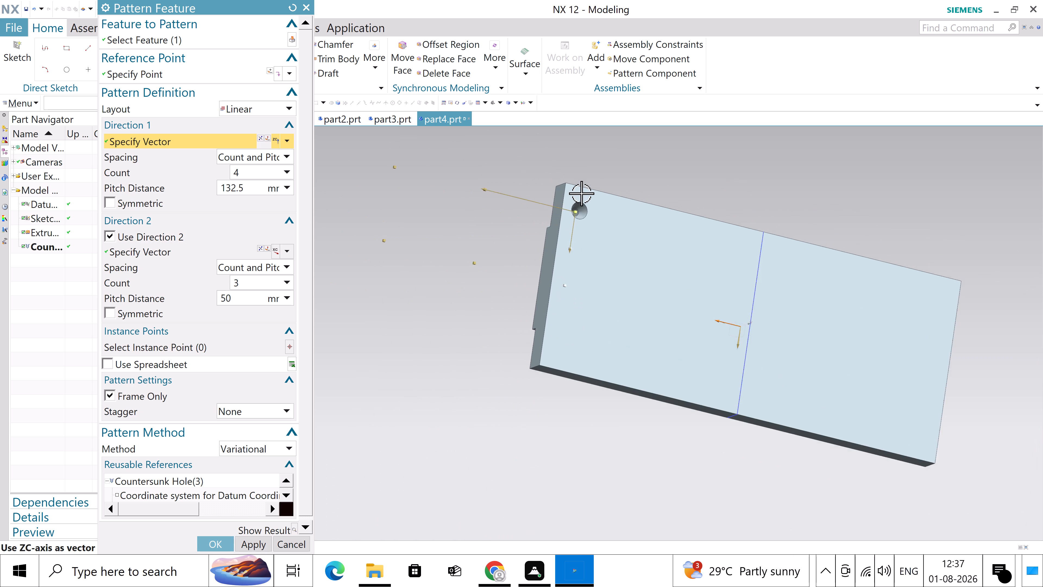
{"action": "scroll", "coordinate": [581, 193], "scroll_direction": "down", "scroll_amount": 1}
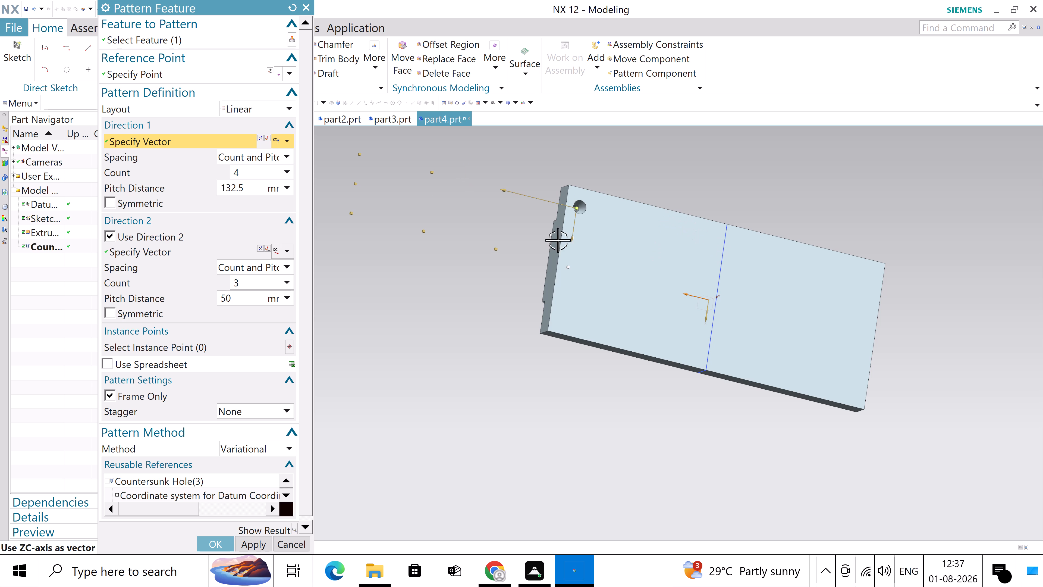
{"action": "left_click", "coordinate": [259, 141]}
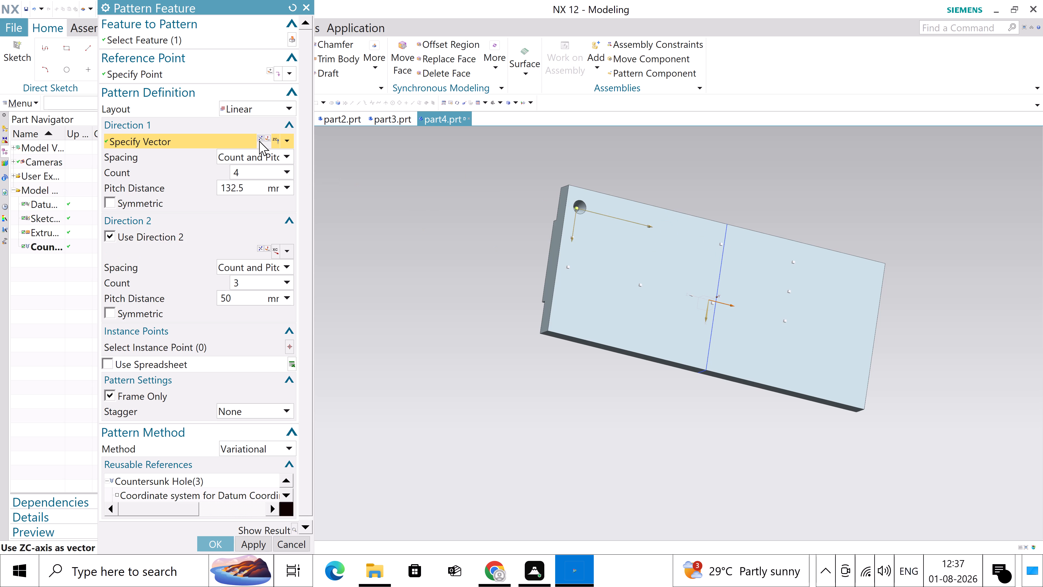
Set the pattern's Direction 2, across the plate's width, to a count of 2 with a 184 mm pitch distance.
{"action": "left_click", "coordinate": [257, 193]}
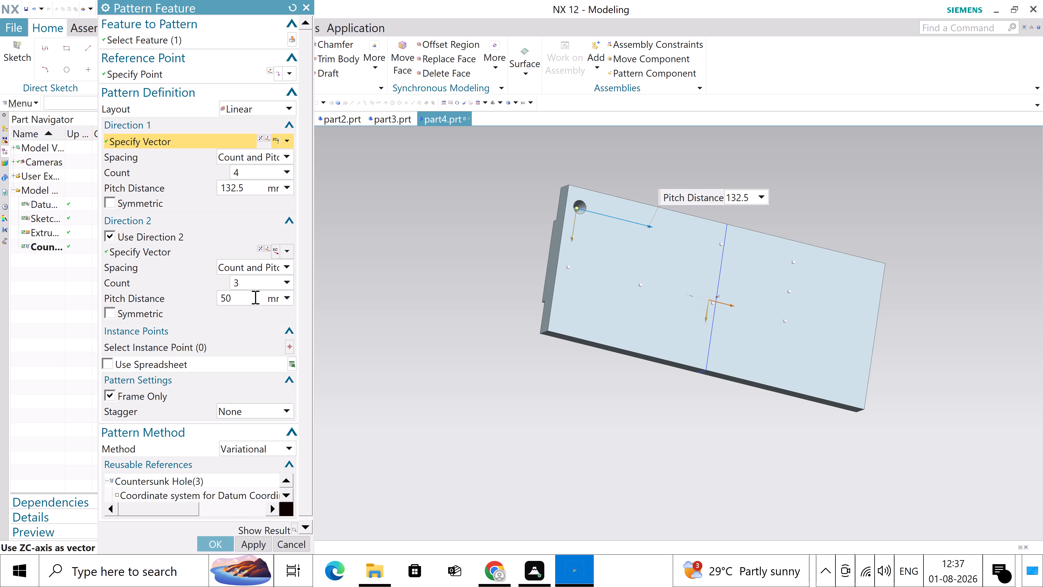
{"action": "left_click", "coordinate": [254, 297]}
{"action": "left_click_drag", "start_coordinate": [254, 297], "coordinate": [190, 298]}
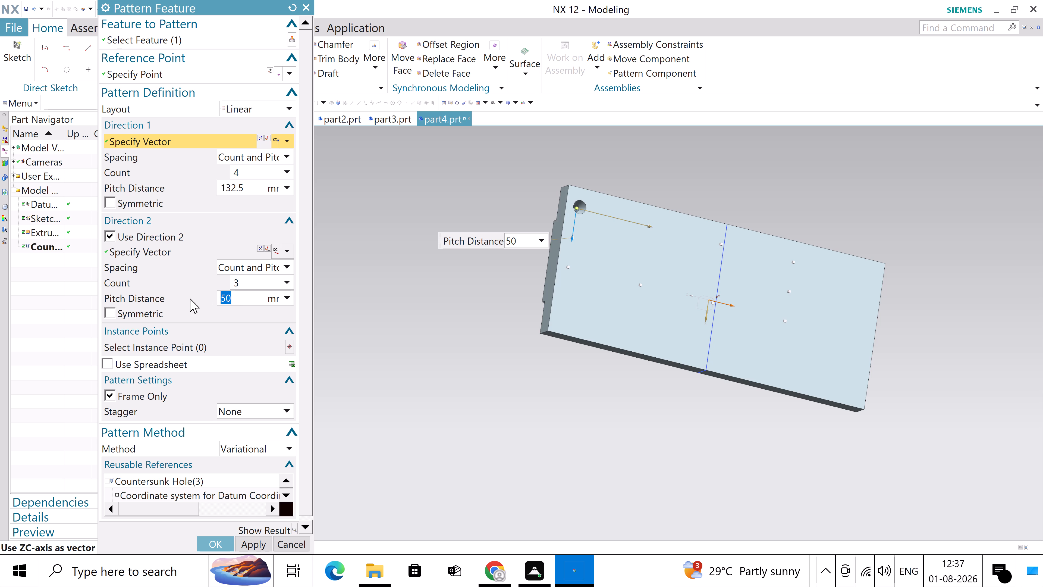
{"action": "type", "text": "184"}
{"action": "key", "text": "Return"}
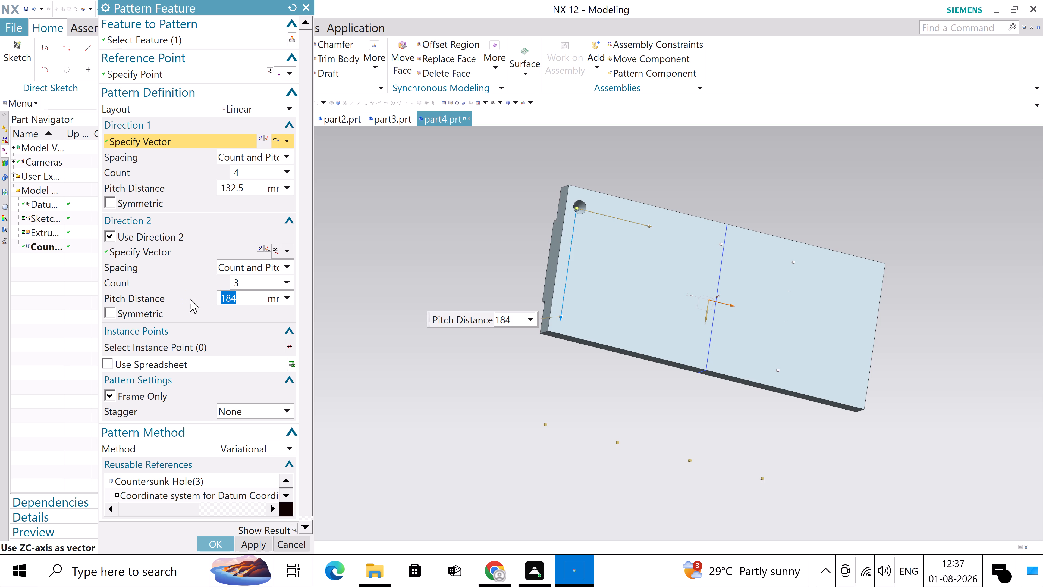
{"action": "left_click_drag", "start_coordinate": [246, 290], "coordinate": [212, 289]}
{"action": "left_click", "coordinate": [249, 283]}
{"action": "left_click_drag", "start_coordinate": [252, 283], "coordinate": [206, 281]}
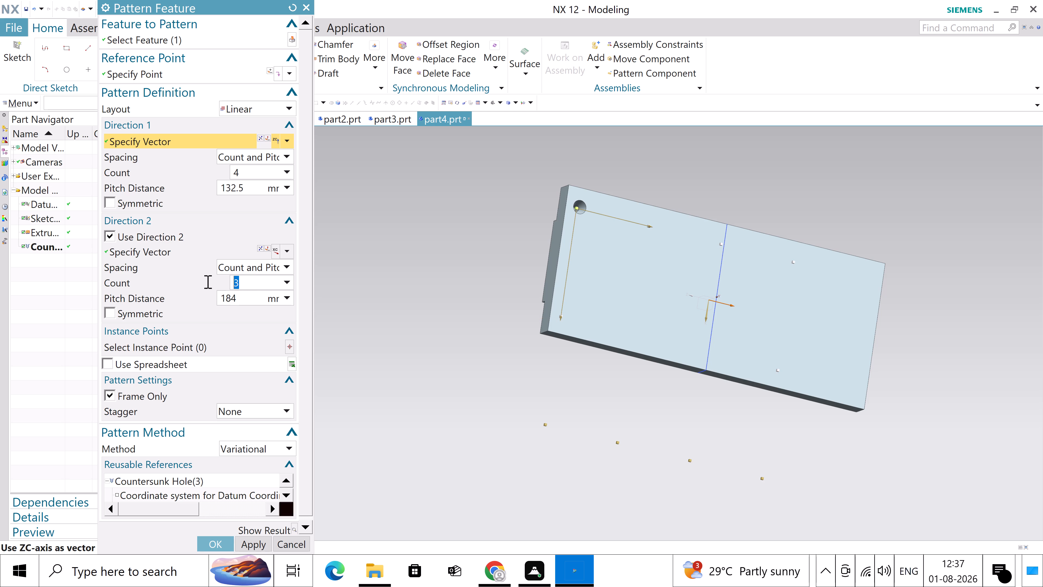
{"action": "left_click_drag", "start_coordinate": [206, 281], "coordinate": [206, 281]}
{"action": "key", "text": "2"}
{"action": "key", "text": "Return"}
Set Direction 1 to a count of 5 at 132.5 mm pitch and create the hole pattern.
{"action": "left_click", "coordinate": [244, 176]}
{"action": "left_click_drag", "start_coordinate": [258, 171], "coordinate": [212, 176]}
{"action": "key", "text": "5"}
{"action": "key", "text": "Return"}
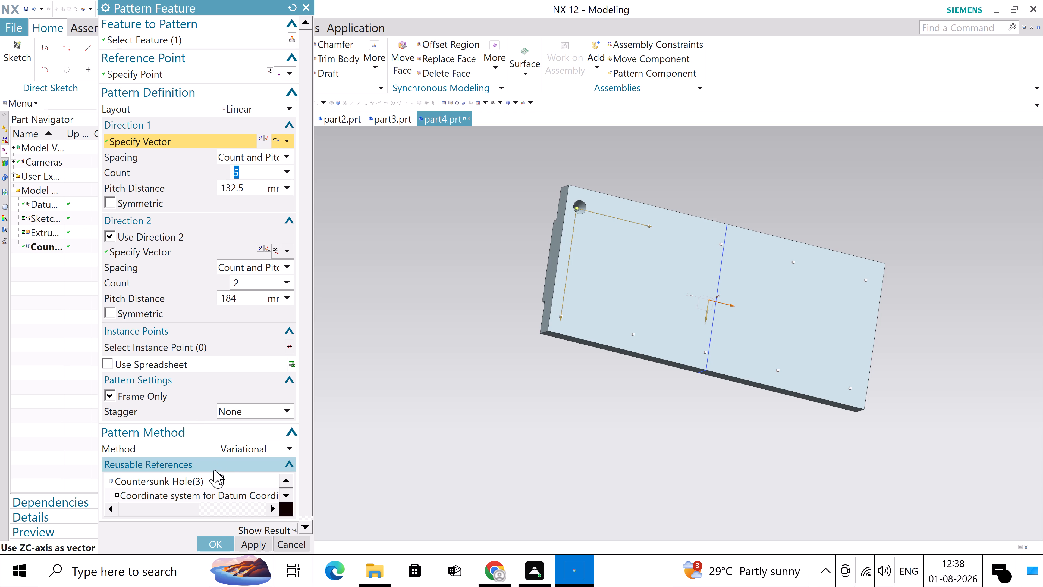
{"action": "left_click", "coordinate": [216, 544]}
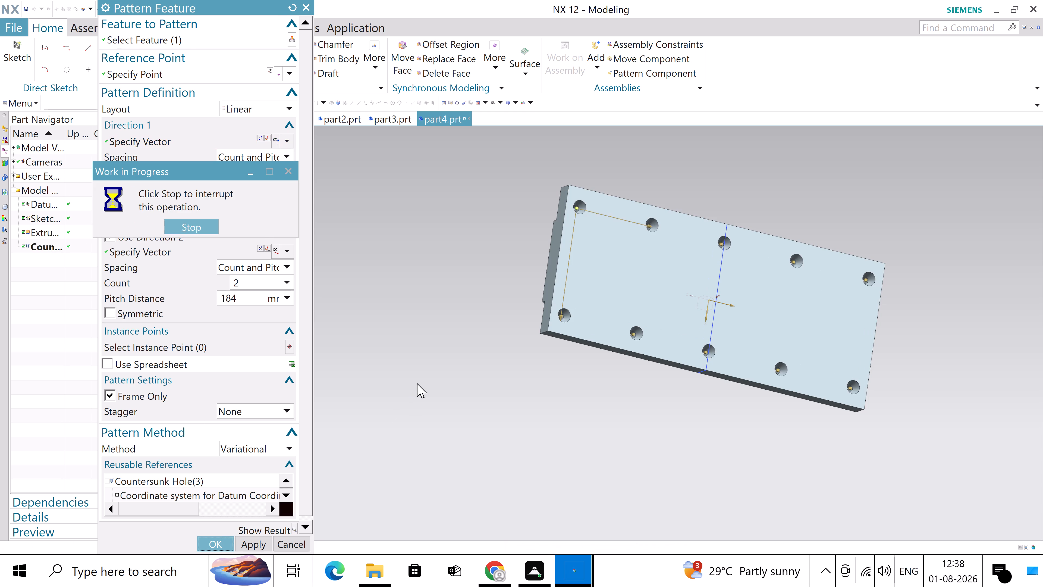
Check the patterned holes on both faces of the plate and save part4.
{"action": "middle_click_drag", "start_coordinate": [450, 342], "coordinate": [423, 263]}
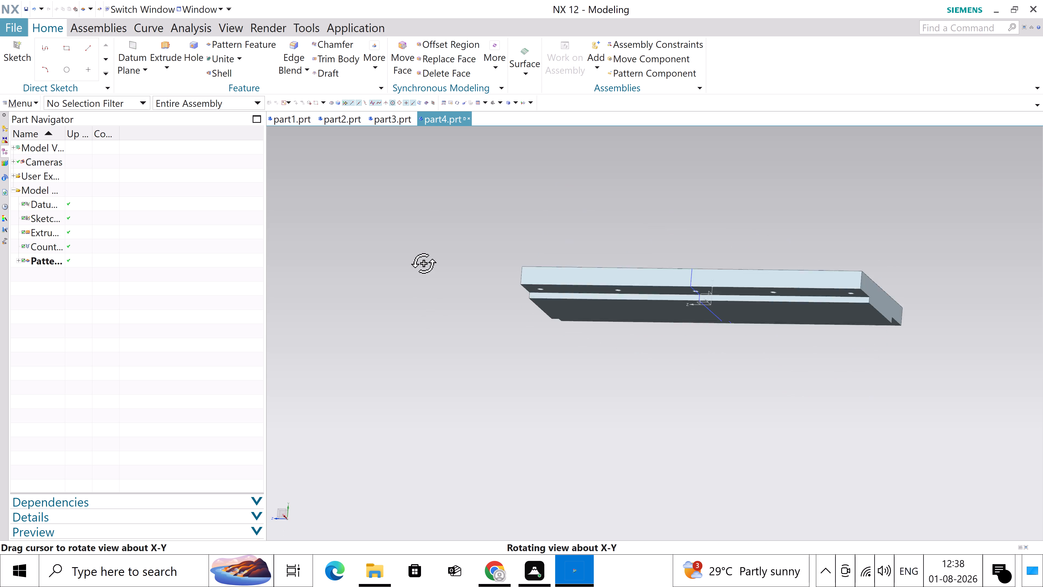
{"action": "middle_click_drag", "start_coordinate": [423, 263], "coordinate": [400, 311]}
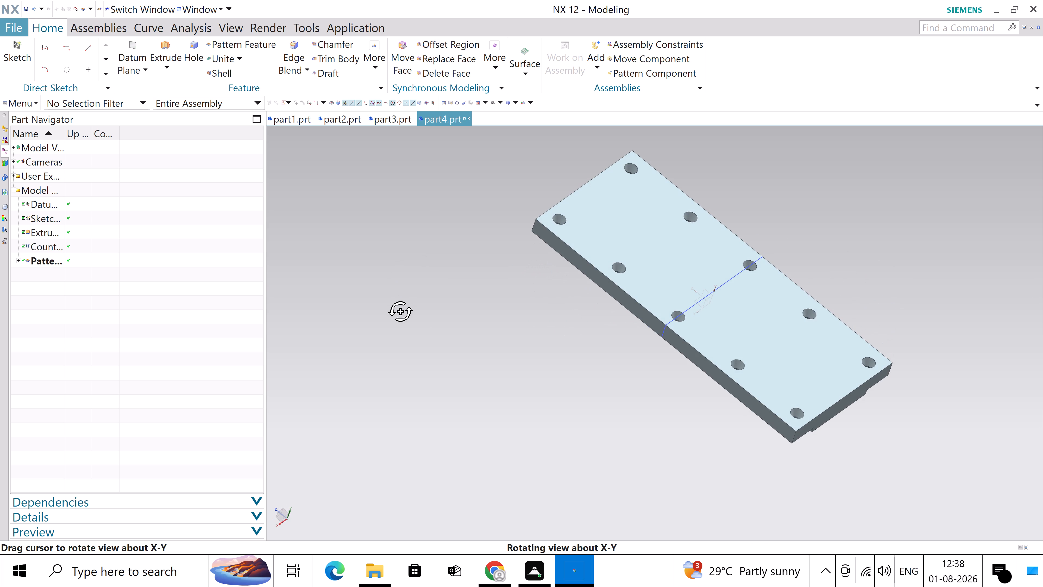
{"action": "middle_click_drag", "start_coordinate": [400, 311], "coordinate": [399, 337]}
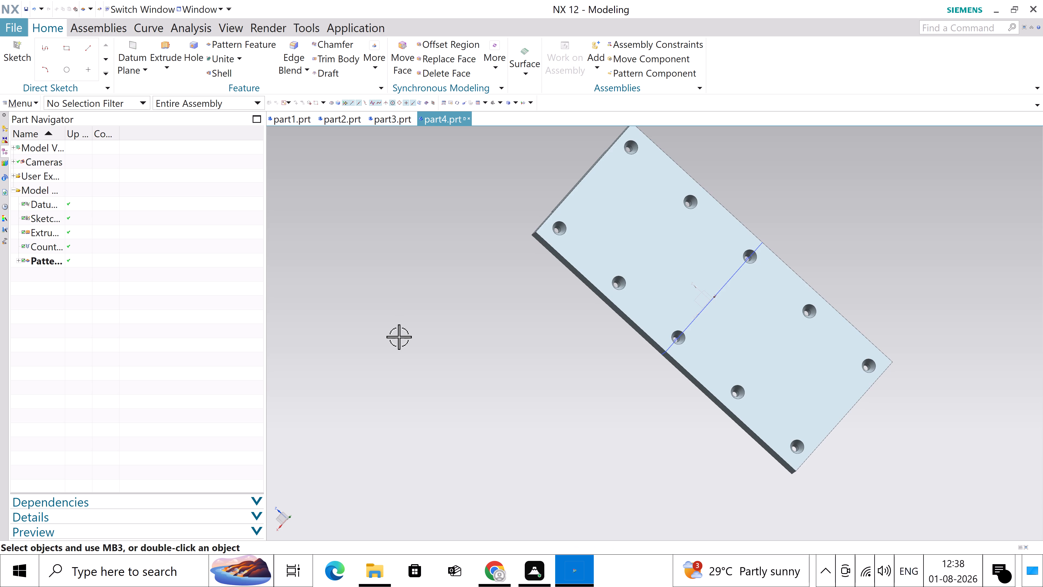
{"action": "key", "text": "ctrl+s"}
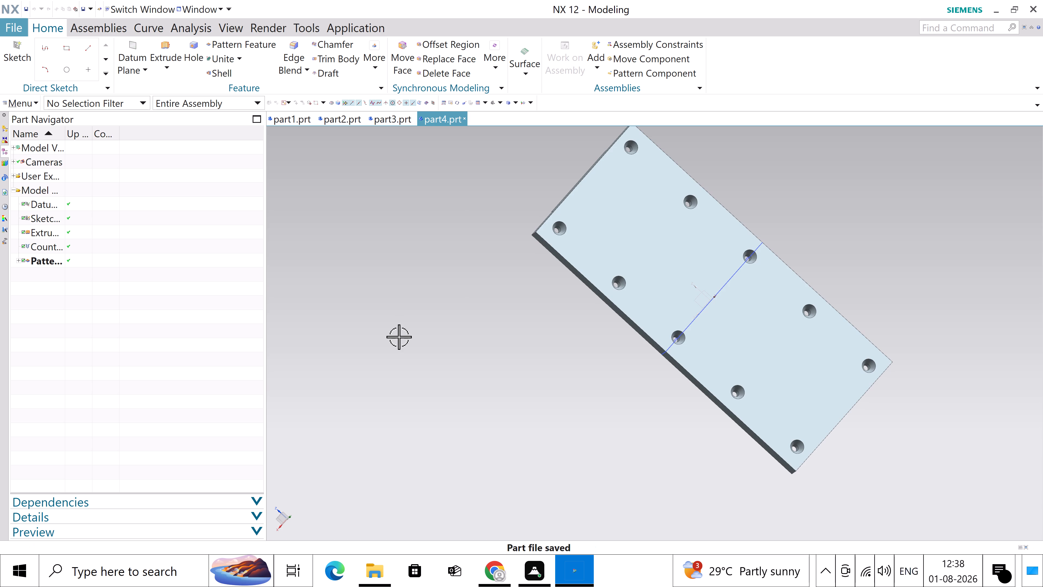
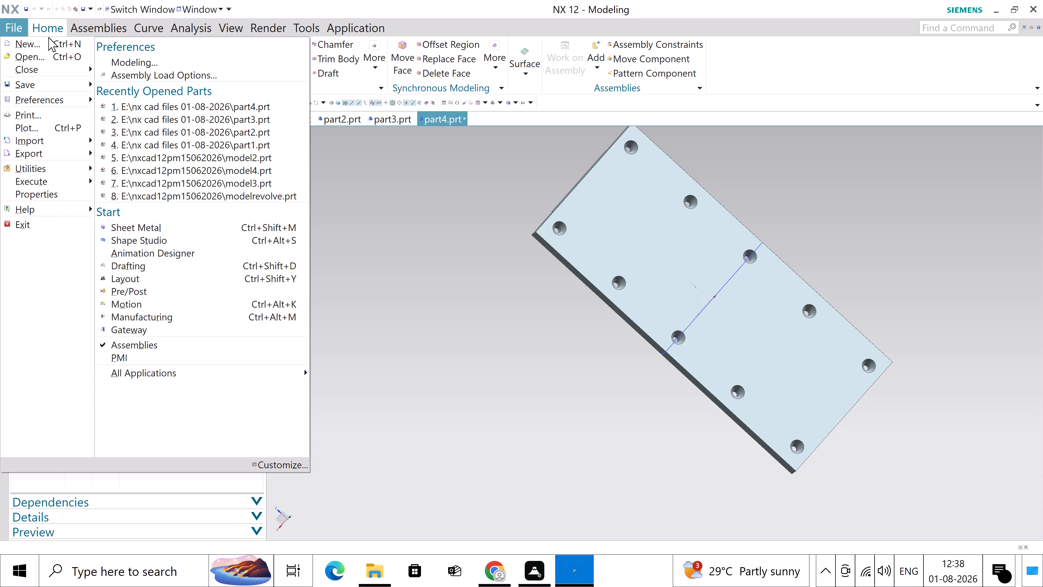
Create a new assembly file named assembly1 in millimetres from the Assembly template.
{"action": "left_click", "coordinate": [42, 46]}
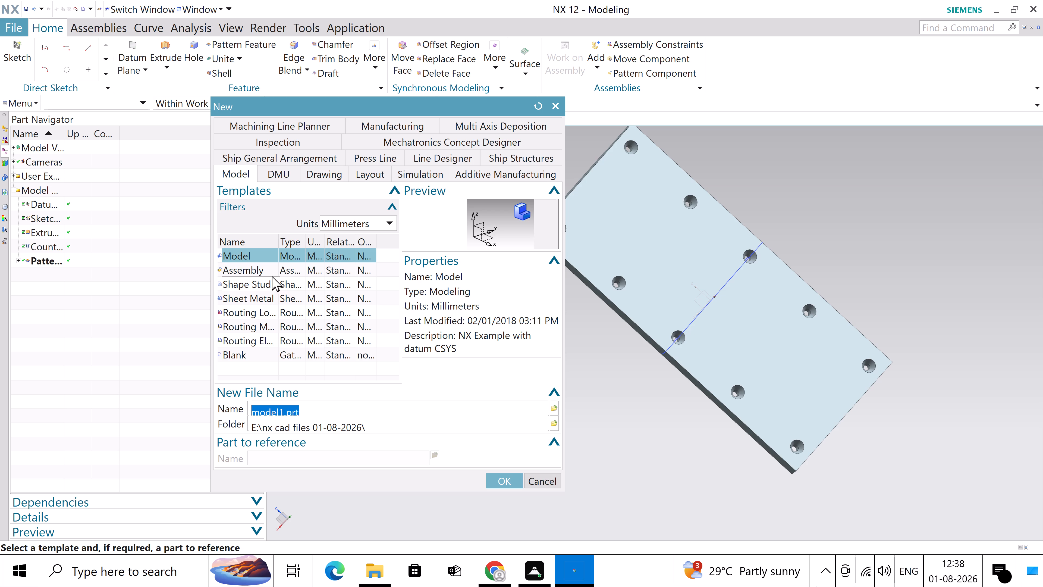
{"action": "left_click", "coordinate": [260, 270]}
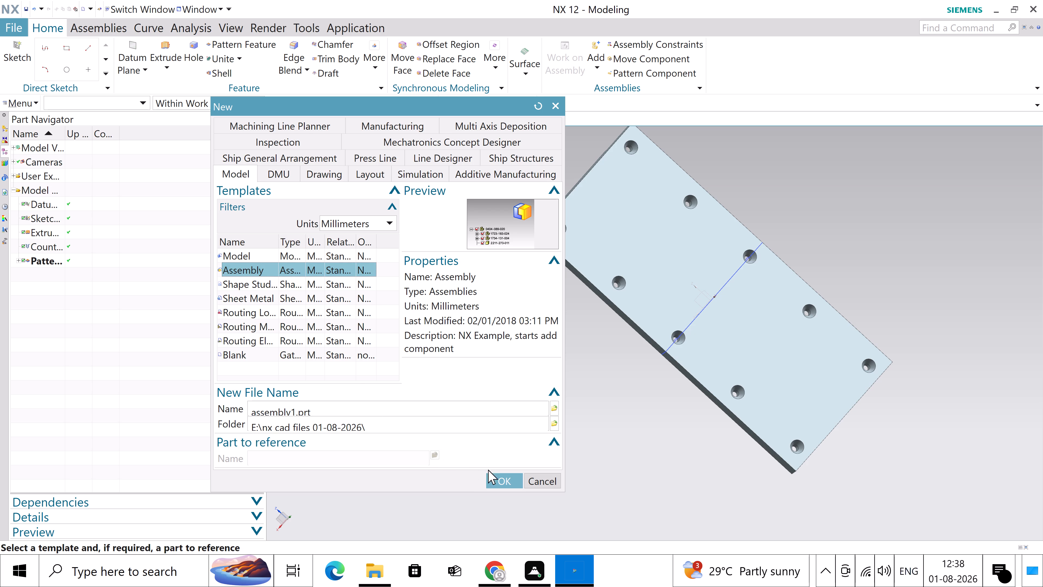
{"action": "left_click", "coordinate": [504, 478]}
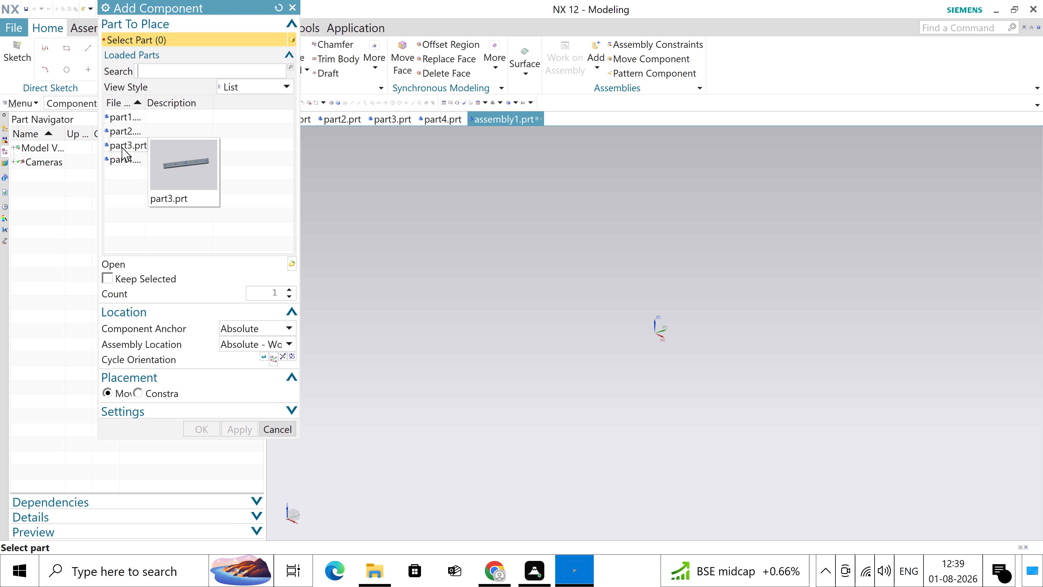
Add part4 as the first component at the absolute origin and create a Fix constraint for it.
{"action": "left_click", "coordinate": [125, 156]}
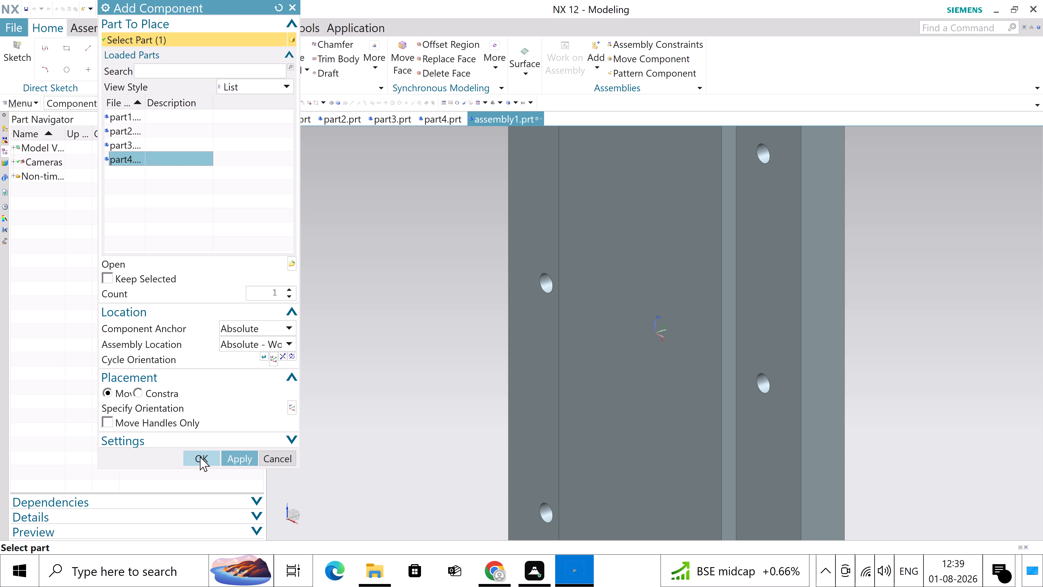
{"action": "left_click", "coordinate": [200, 457]}
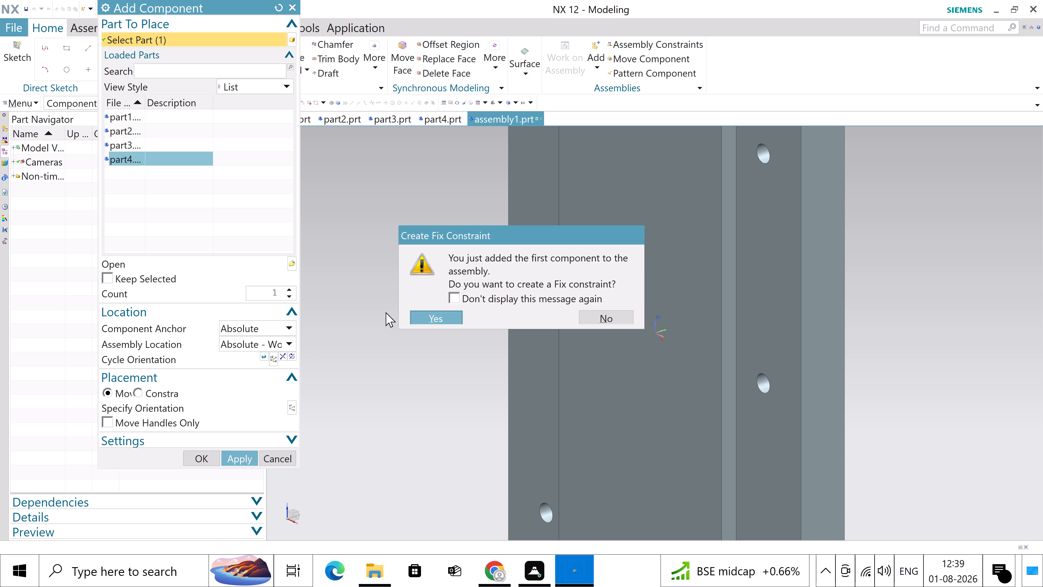
{"action": "left_click", "coordinate": [447, 316]}
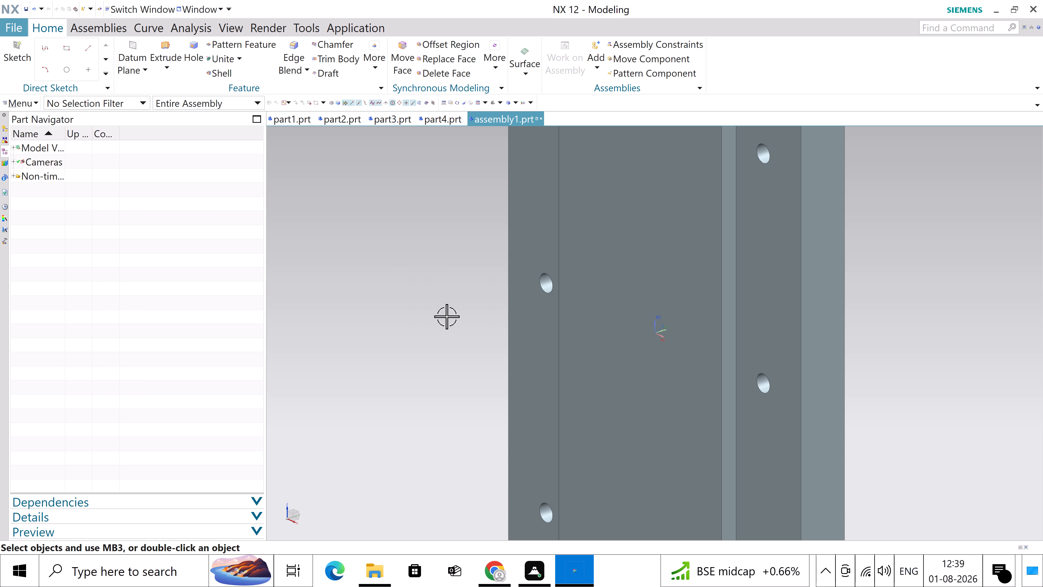
Examine the placed part4 plate from its top, underside and edges.
{"action": "scroll", "coordinate": [447, 316], "scroll_direction": "up", "scroll_amount": 4}
{"action": "scroll", "coordinate": [447, 316], "scroll_direction": "down", "scroll_amount": 8}
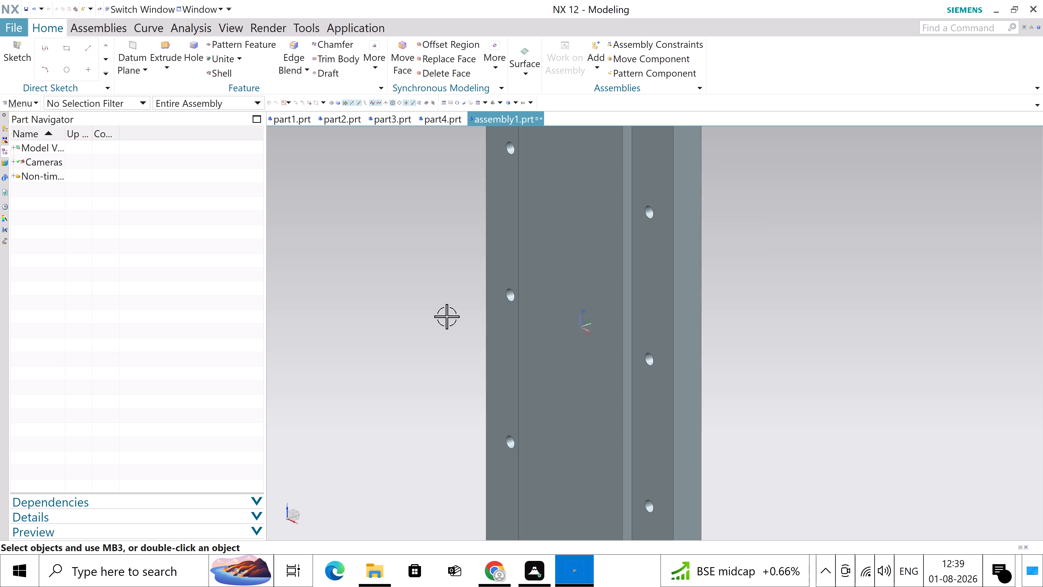
{"action": "scroll", "coordinate": [447, 316], "scroll_direction": "down", "scroll_amount": 2}
{"action": "middle_click_drag", "start_coordinate": [527, 293], "coordinate": [561, 139]}
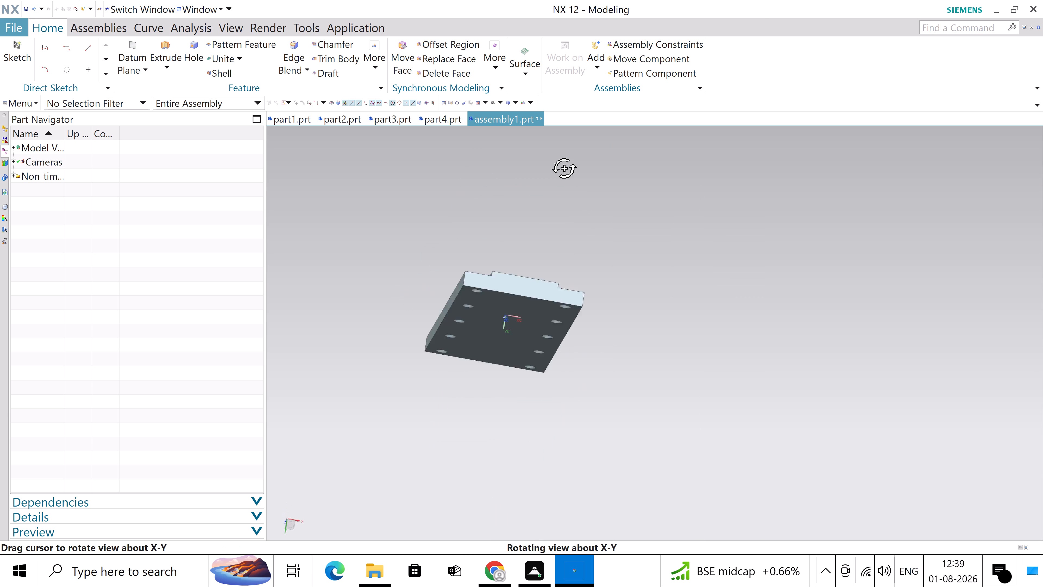
{"action": "middle_click_drag", "start_coordinate": [561, 139], "coordinate": [553, 101]}
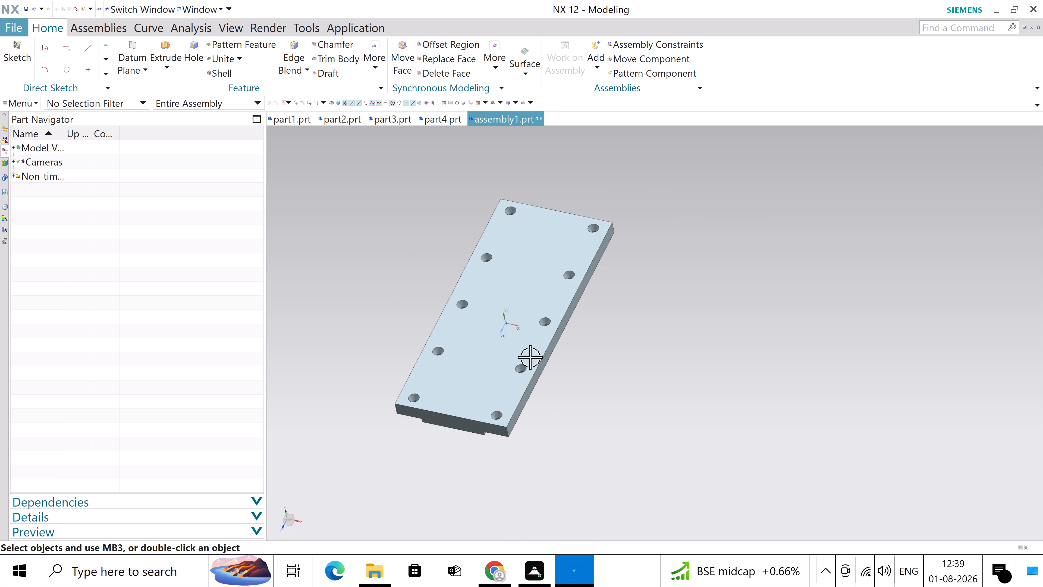
{"action": "middle_click_drag", "start_coordinate": [607, 366], "coordinate": [675, 333]}
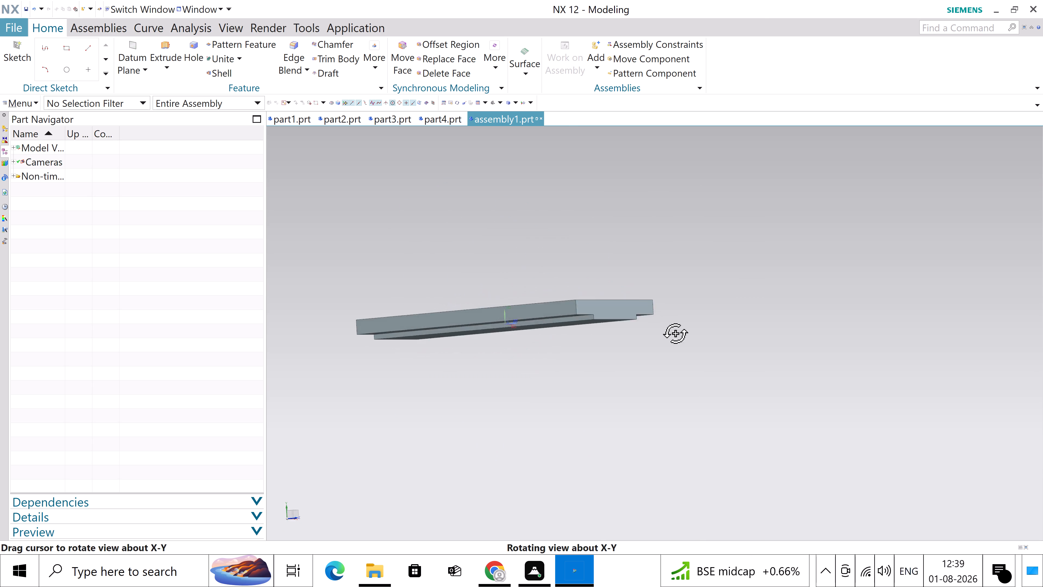
{"action": "middle_click_drag", "start_coordinate": [675, 333], "coordinate": [682, 352]}
{"action": "scroll", "coordinate": [503, 406], "scroll_direction": "up", "scroll_amount": 2}
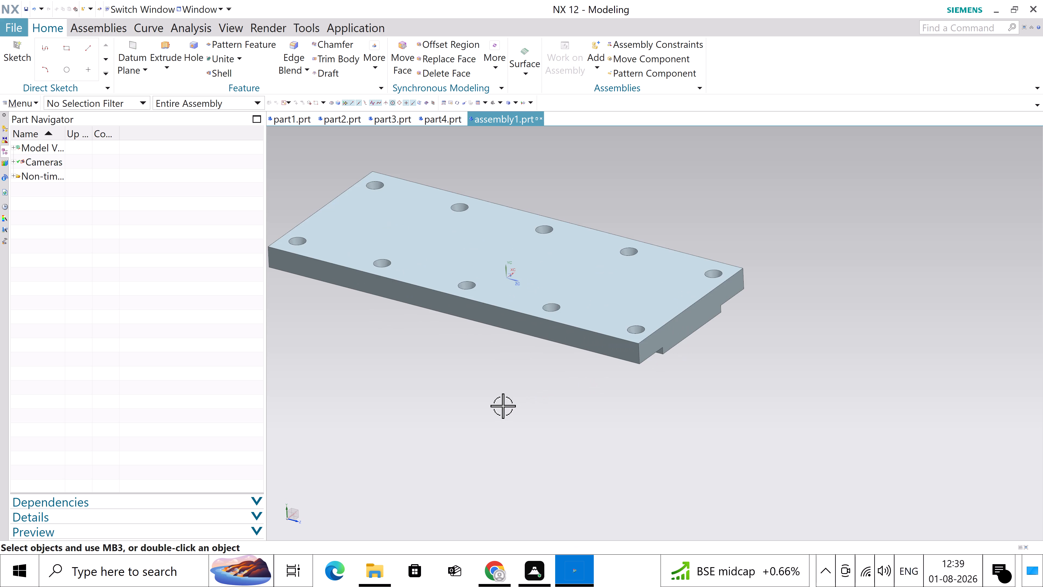
{"action": "scroll", "coordinate": [600, 305], "scroll_direction": "up", "scroll_amount": 2}
{"action": "scroll", "coordinate": [657, 292], "scroll_direction": "down", "scroll_amount": 4}
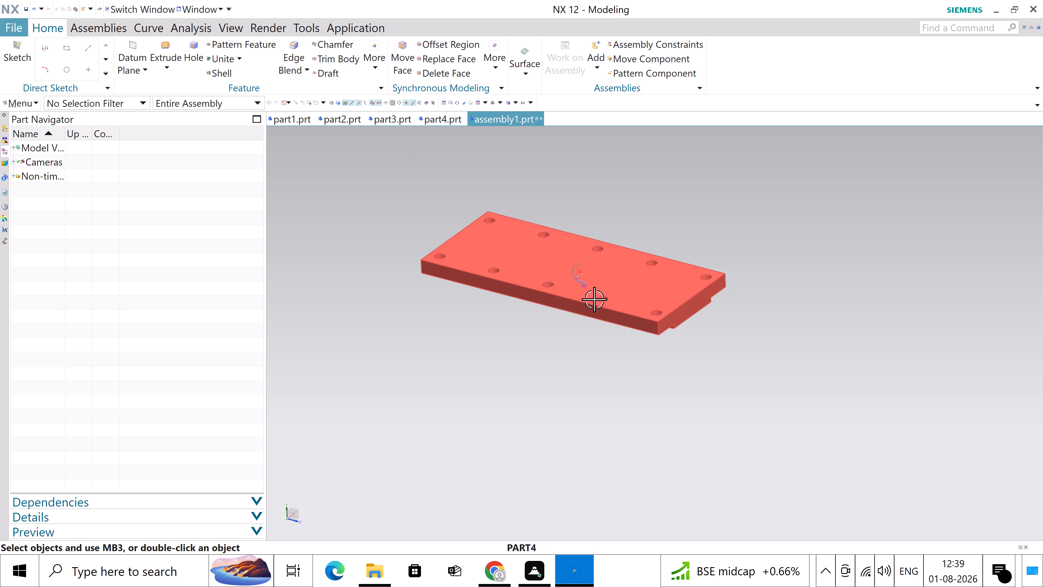
{"action": "scroll", "coordinate": [520, 253], "scroll_direction": "up", "scroll_amount": 1}
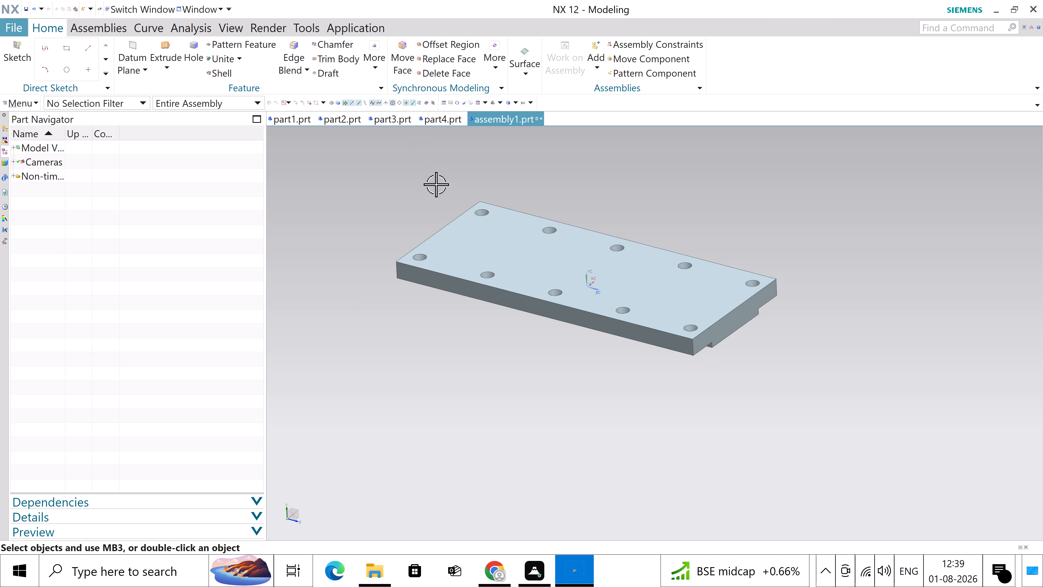
Bring up the assembly's component tree and show part4's degrees of freedom.
{"action": "left_click", "coordinate": [7, 126]}
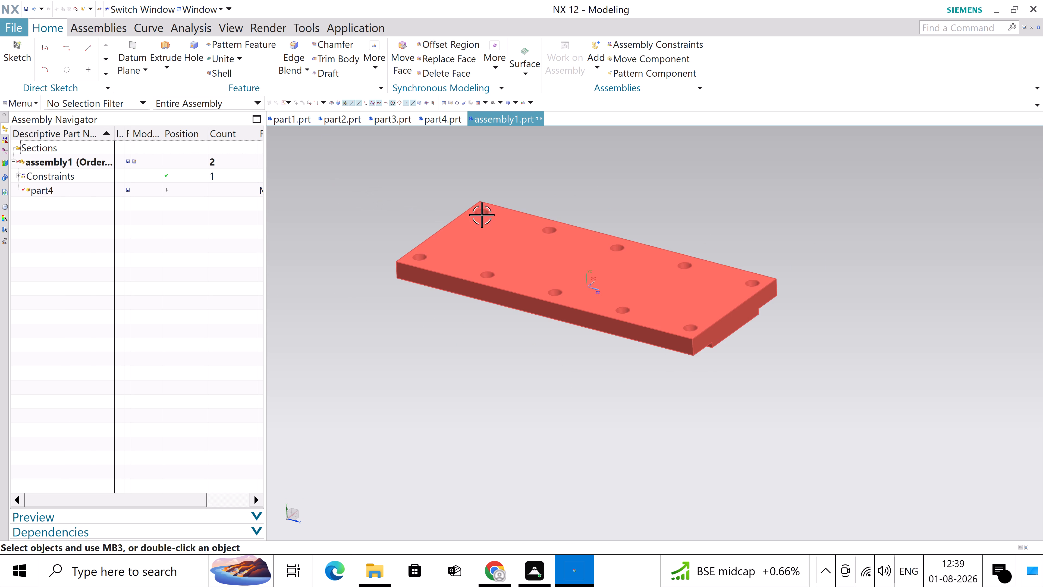
{"action": "right_click", "coordinate": [501, 241]}
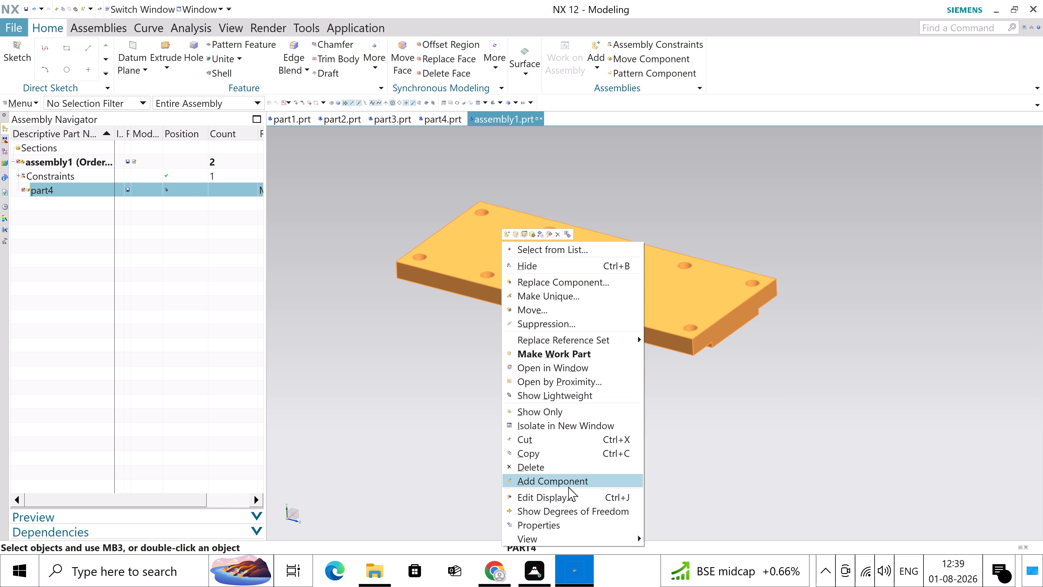
{"action": "left_click", "coordinate": [568, 506]}
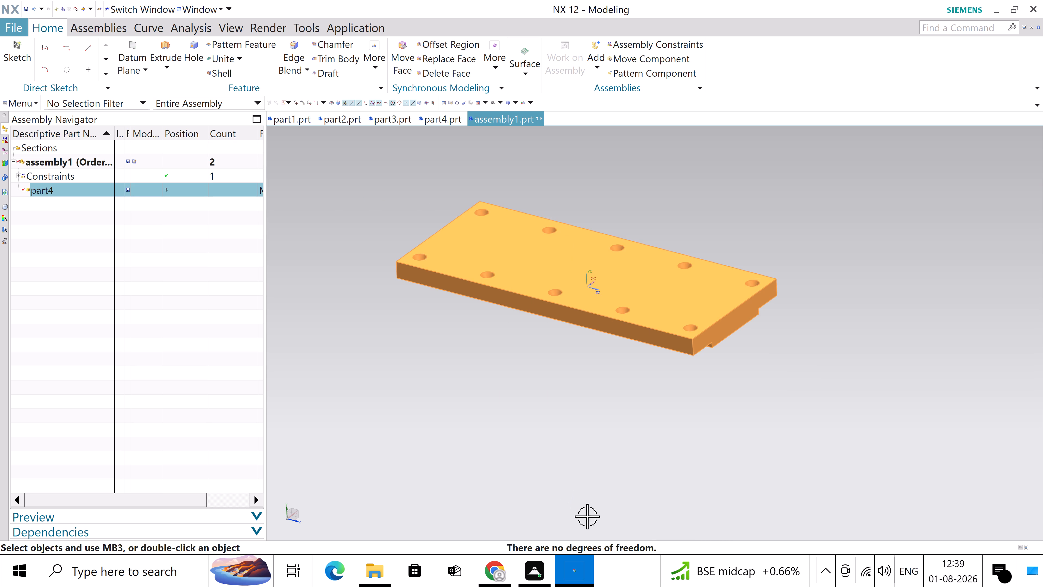
{"action": "left_click", "coordinate": [520, 385]}
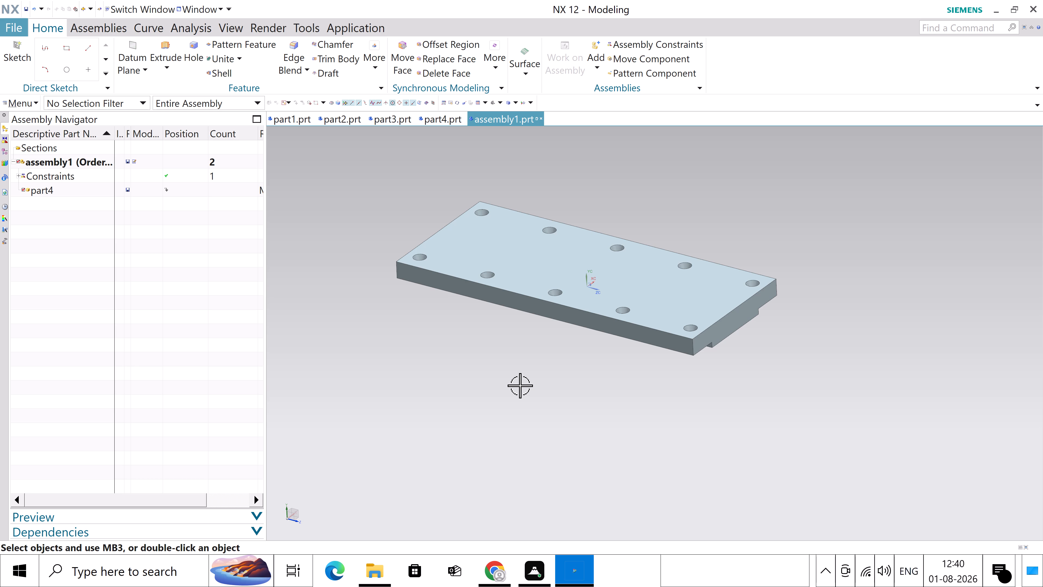
Add one part3 rail to the assembly with absolute anchor and location, using Move placement.
{"action": "scroll", "coordinate": [520, 385], "scroll_direction": "up", "scroll_amount": 4}
{"action": "scroll", "coordinate": [520, 385], "scroll_direction": "down", "scroll_amount": 6}
{"action": "scroll", "coordinate": [558, 298], "scroll_direction": "down", "scroll_amount": 3}
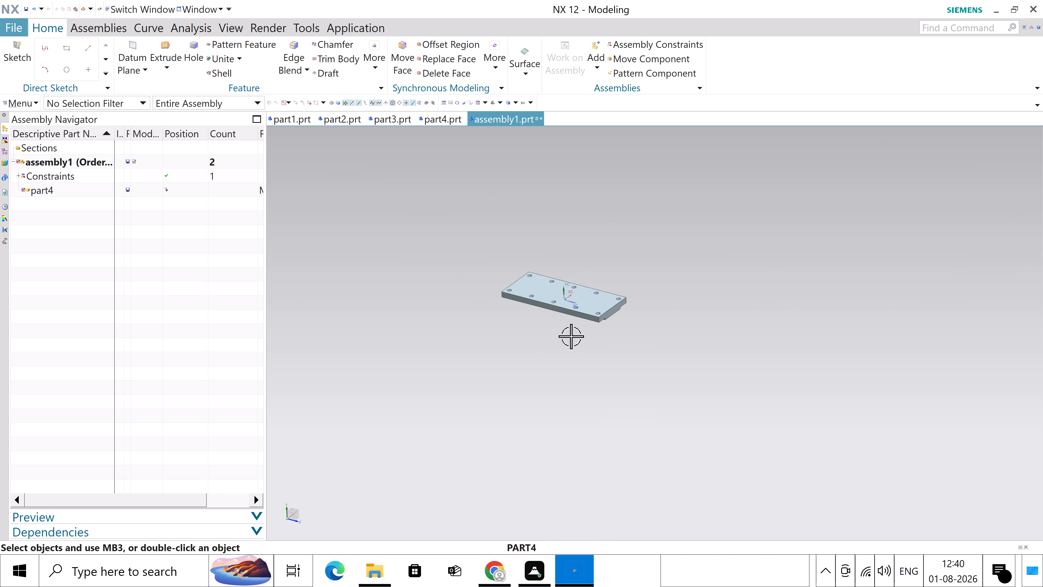
{"action": "scroll", "coordinate": [578, 414], "scroll_direction": "up", "scroll_amount": 2}
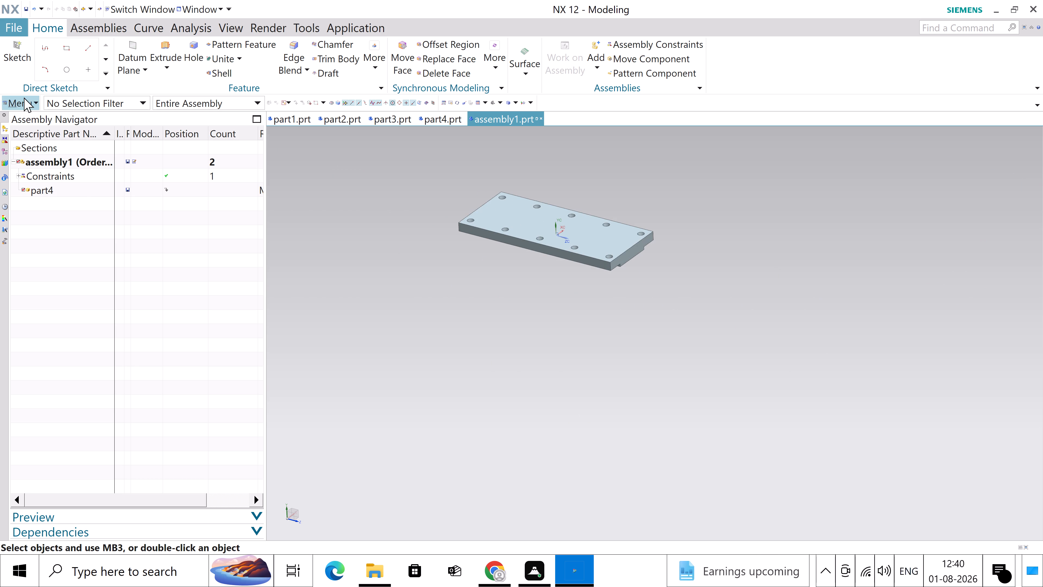
{"action": "left_click", "coordinate": [24, 98]}
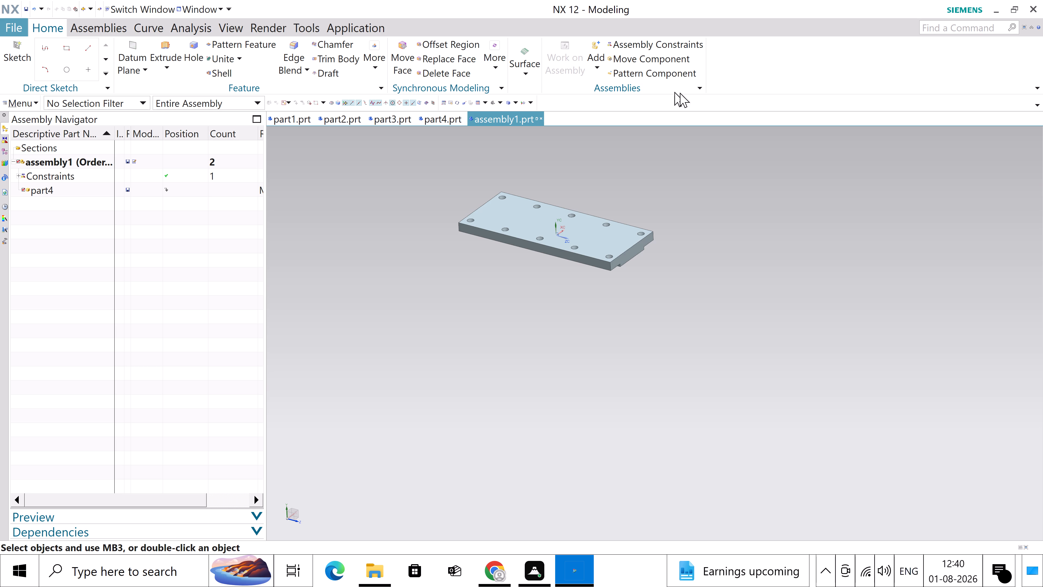
{"action": "left_click", "coordinate": [604, 70]}
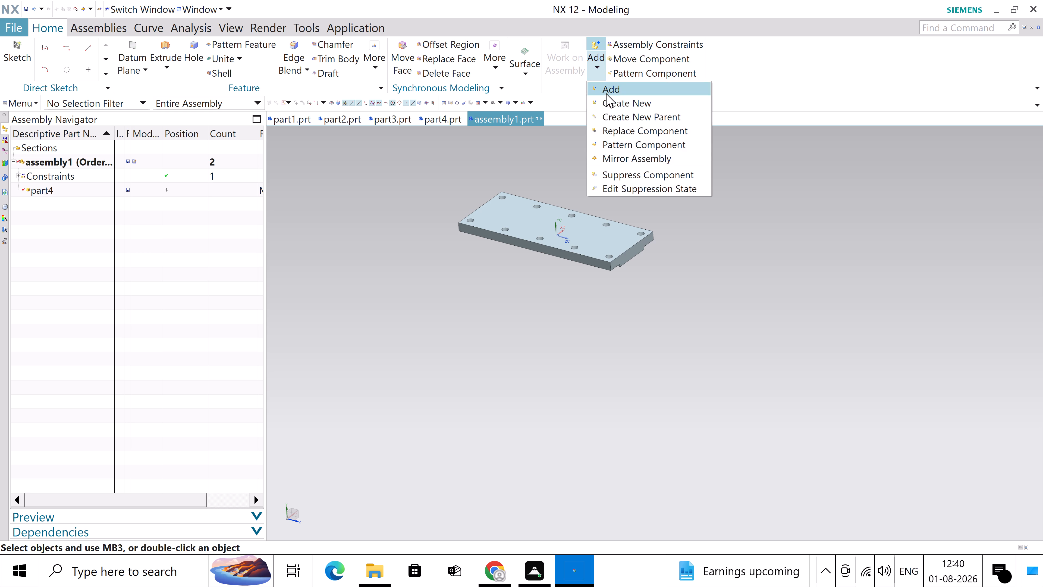
{"action": "left_click", "coordinate": [610, 87]}
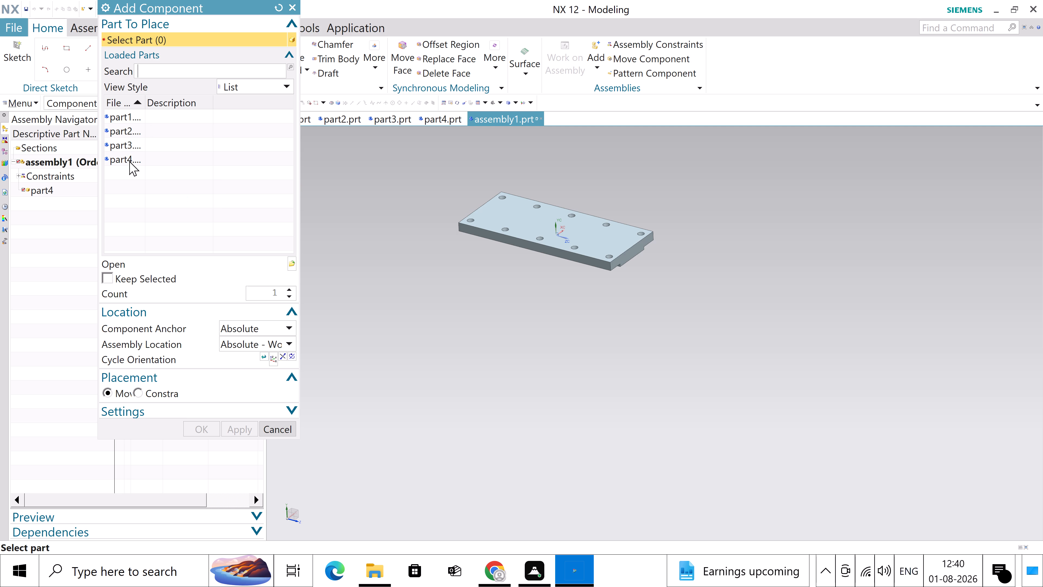
{"action": "left_click", "coordinate": [129, 147]}
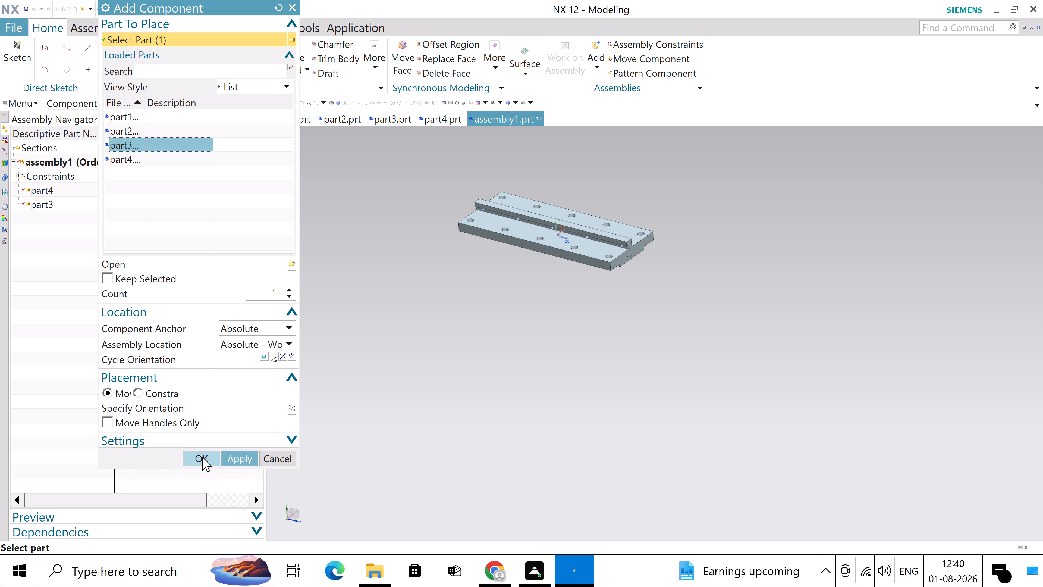
{"action": "left_click", "coordinate": [178, 402]}
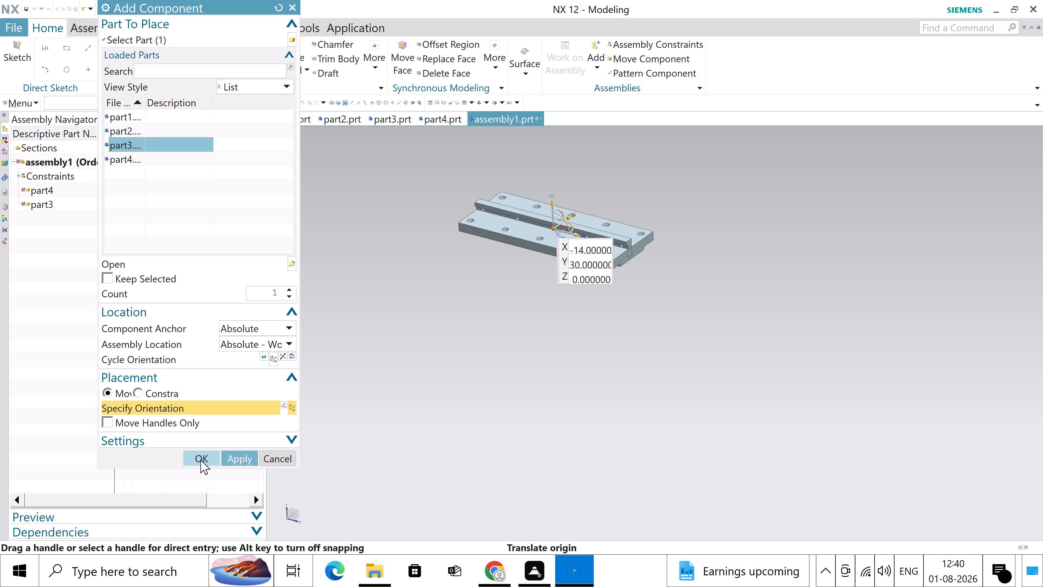
{"action": "left_click", "coordinate": [201, 460]}
Move the part3 rail about 725 mm along the ZC axis, clear of the part4 plate, using Dynamic motion.
{"action": "scroll", "coordinate": [654, 262], "scroll_direction": "up", "scroll_amount": 3}
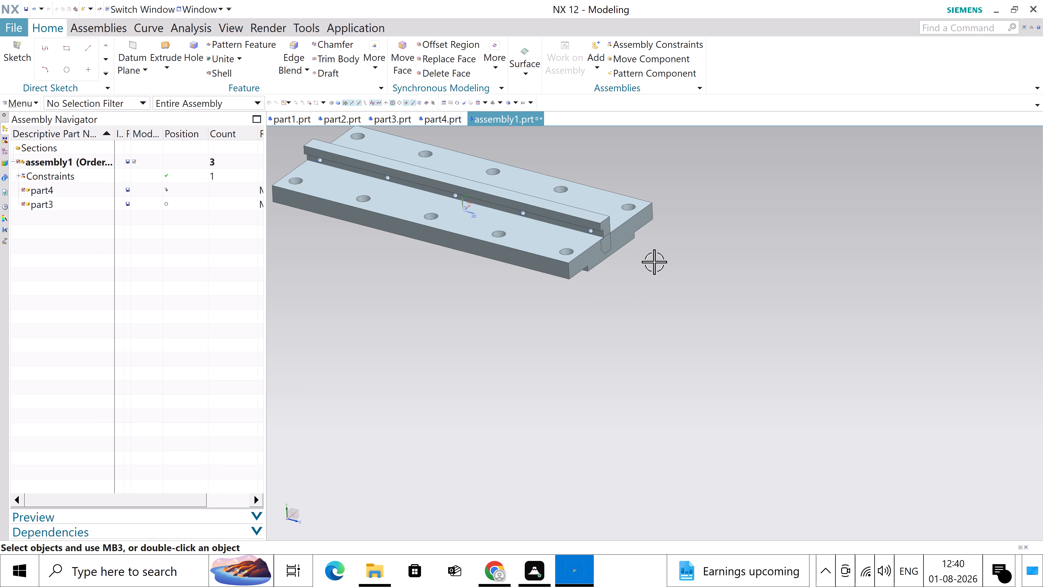
{"action": "left_click", "coordinate": [654, 59]}
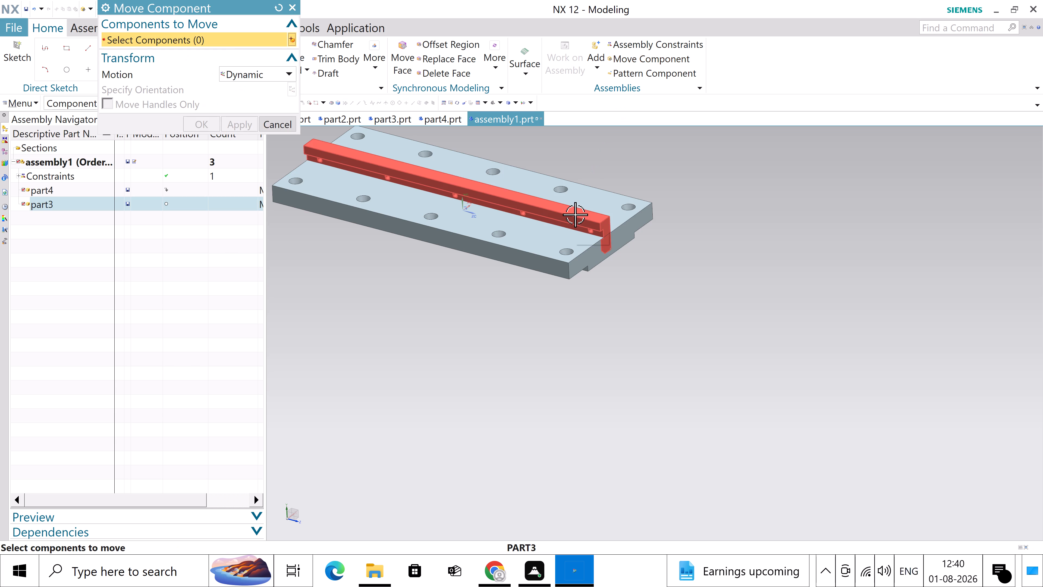
{"action": "left_click", "coordinate": [575, 214]}
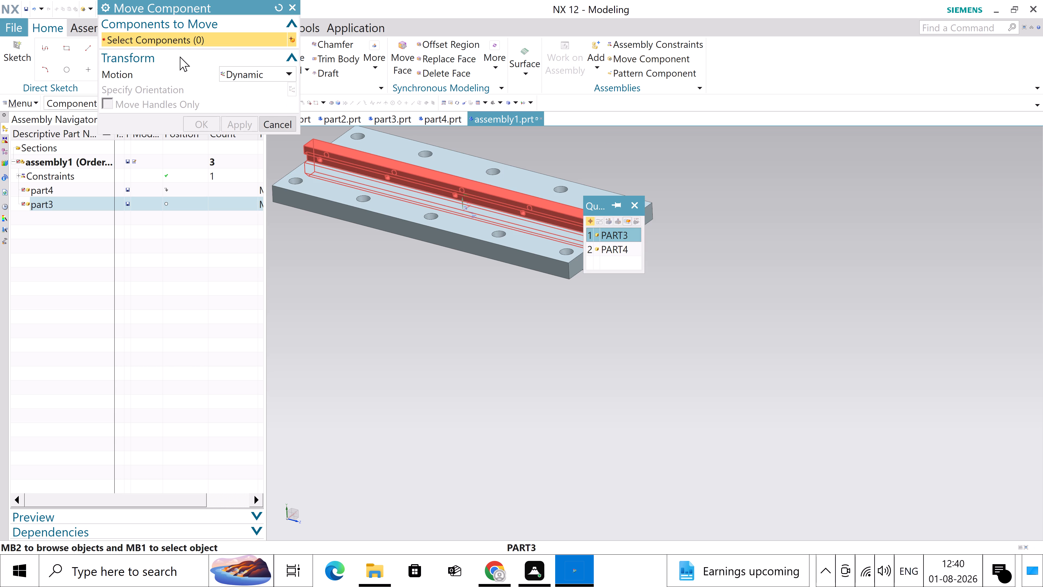
{"action": "left_click", "coordinate": [626, 234]}
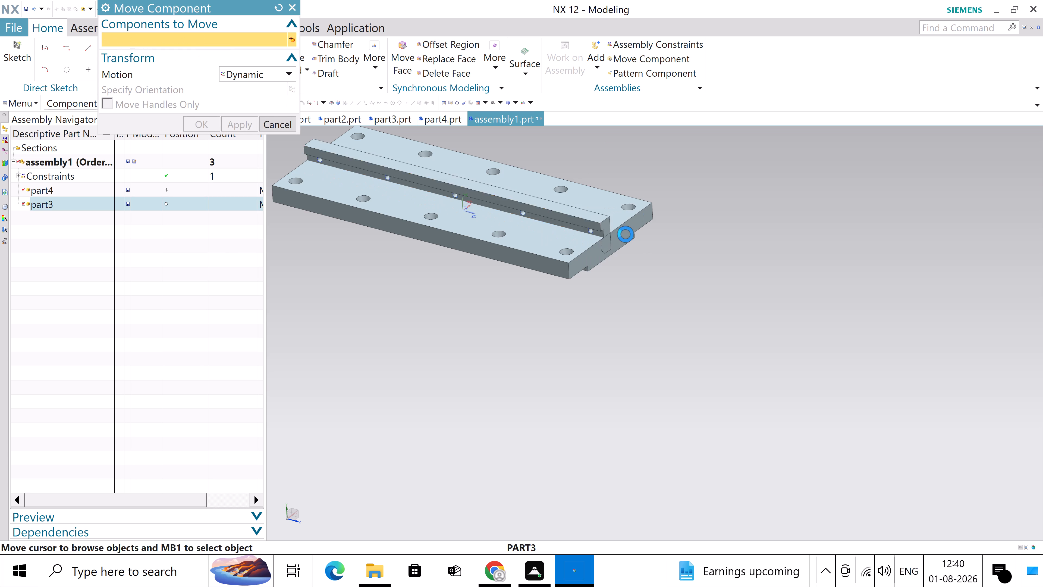
{"action": "left_click", "coordinate": [150, 87]}
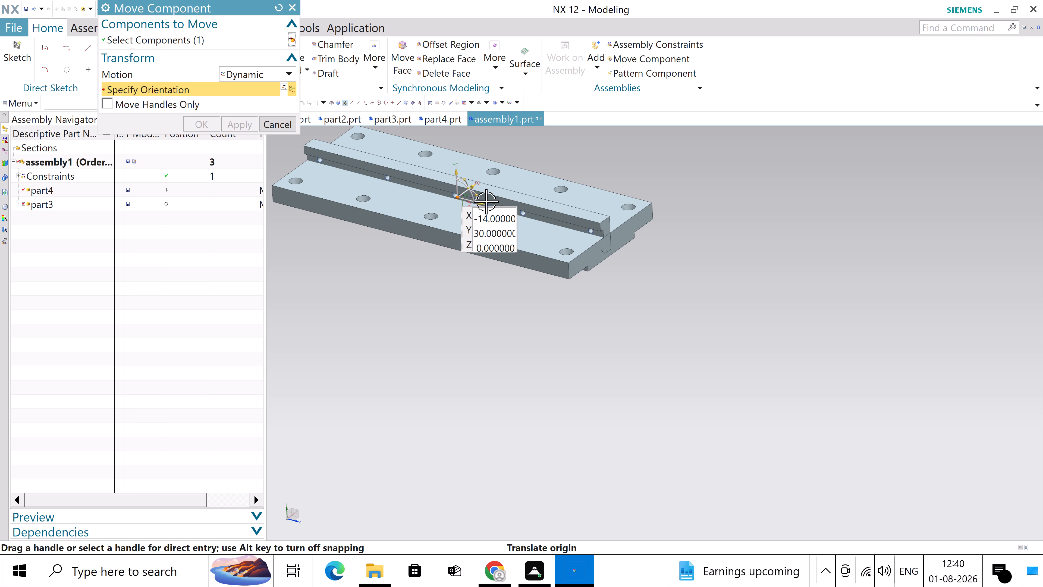
{"action": "left_click_drag", "start_coordinate": [483, 201], "coordinate": [789, 351]}
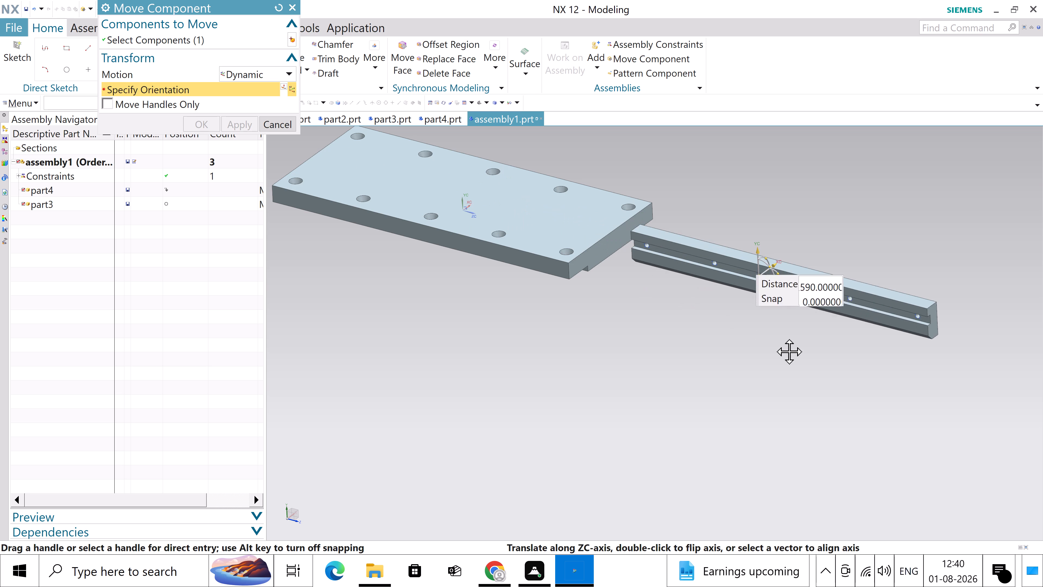
{"action": "left_click_drag", "start_coordinate": [789, 351], "coordinate": [809, 360]}
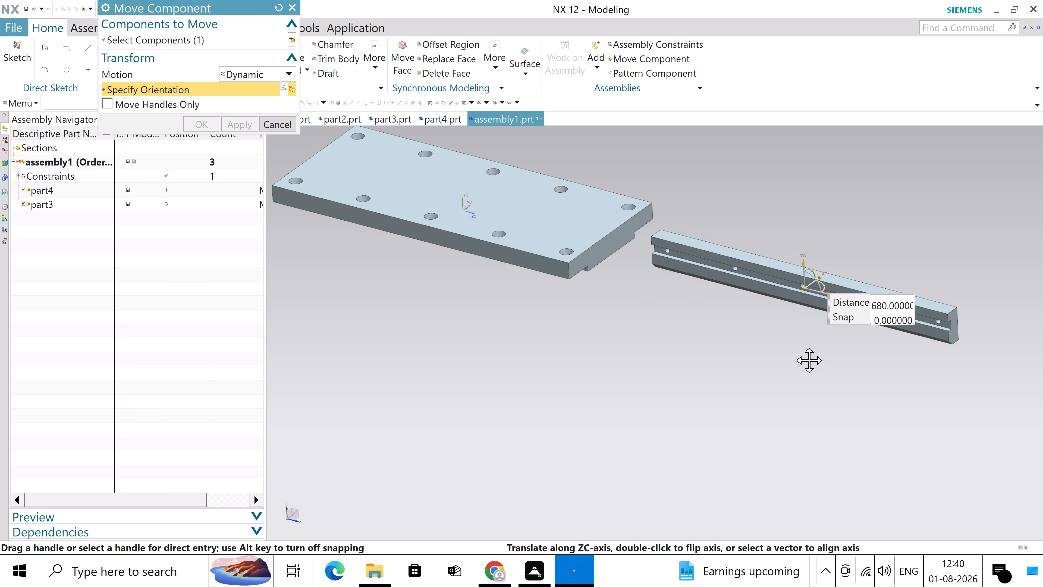
{"action": "left_click_drag", "start_coordinate": [809, 360], "coordinate": [830, 373]}
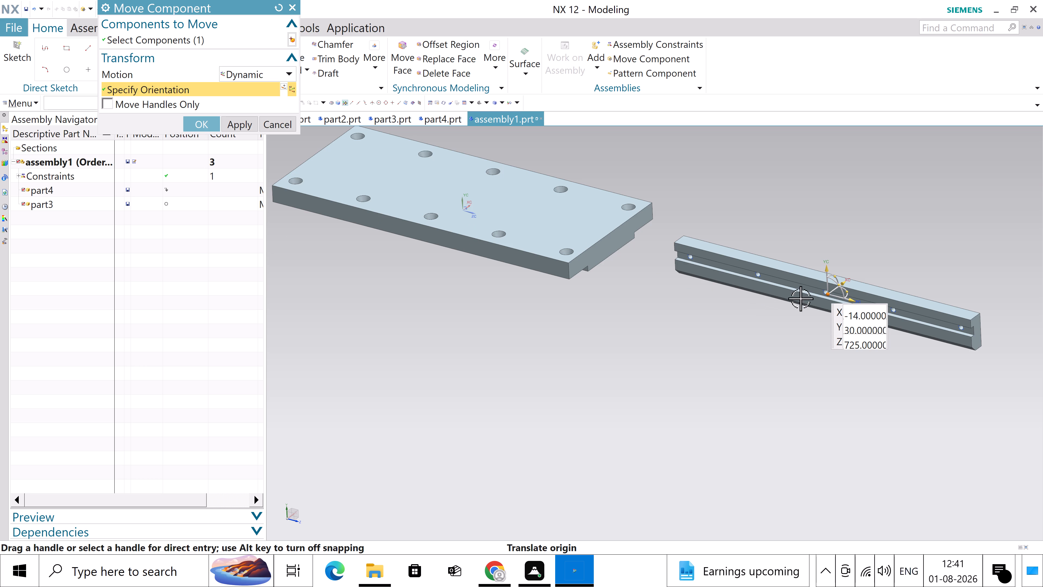
Rotate the part3 rail about its ZC axis until its flat drilled face points up and its groove faces down.
{"action": "scroll", "coordinate": [830, 292], "scroll_direction": "up", "scroll_amount": 6}
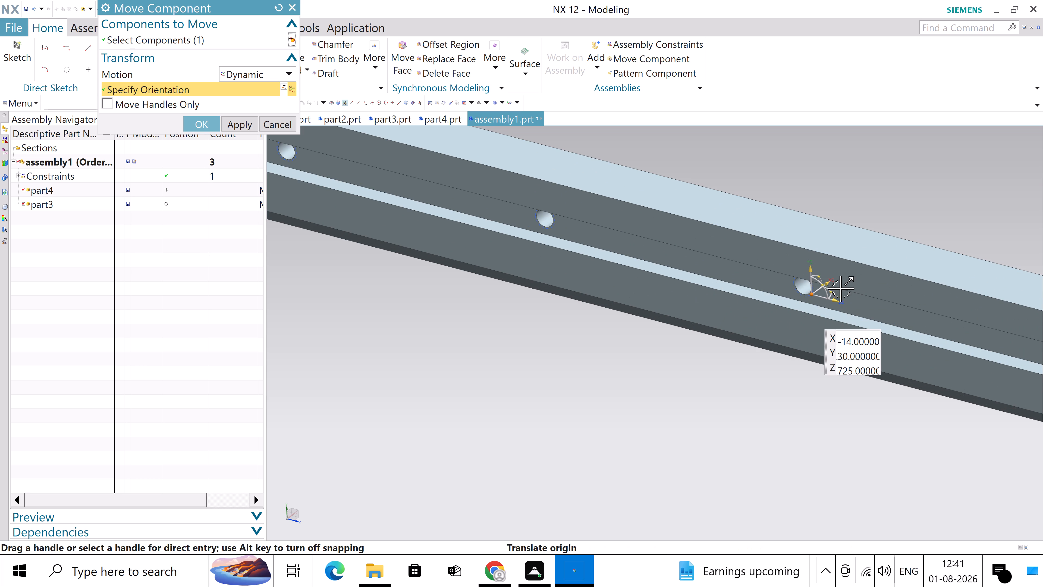
{"action": "left_click_drag", "start_coordinate": [820, 277], "coordinate": [833, 270]}
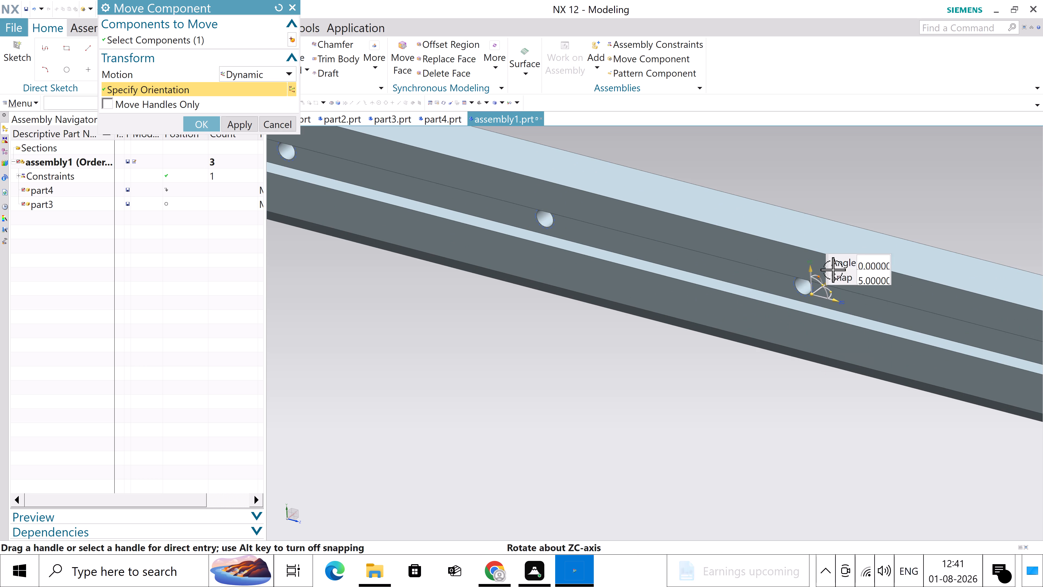
{"action": "left_click_drag", "start_coordinate": [833, 270], "coordinate": [992, 150]}
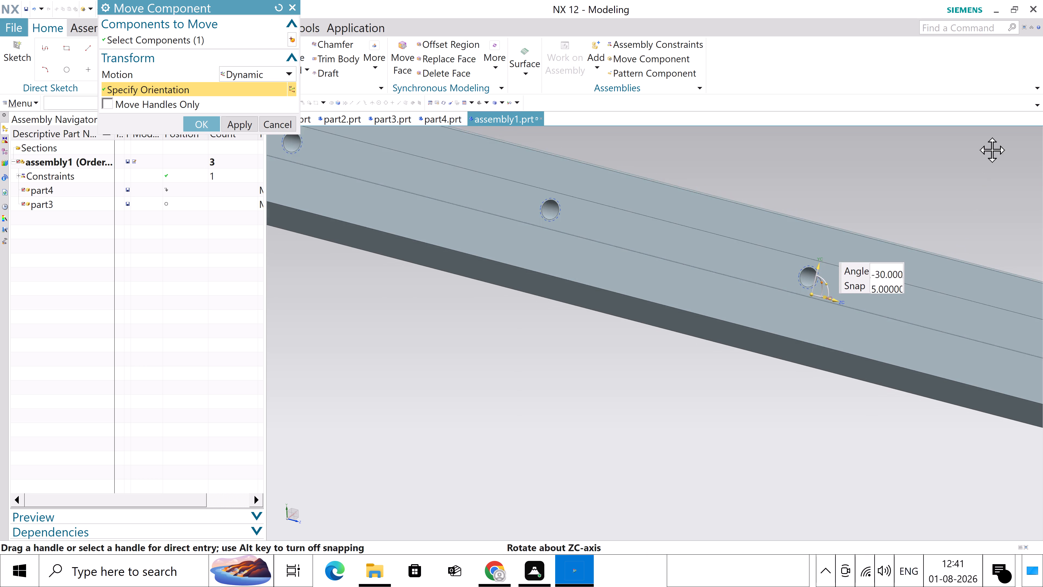
{"action": "left_click_drag", "start_coordinate": [992, 150], "coordinate": [788, 358]}
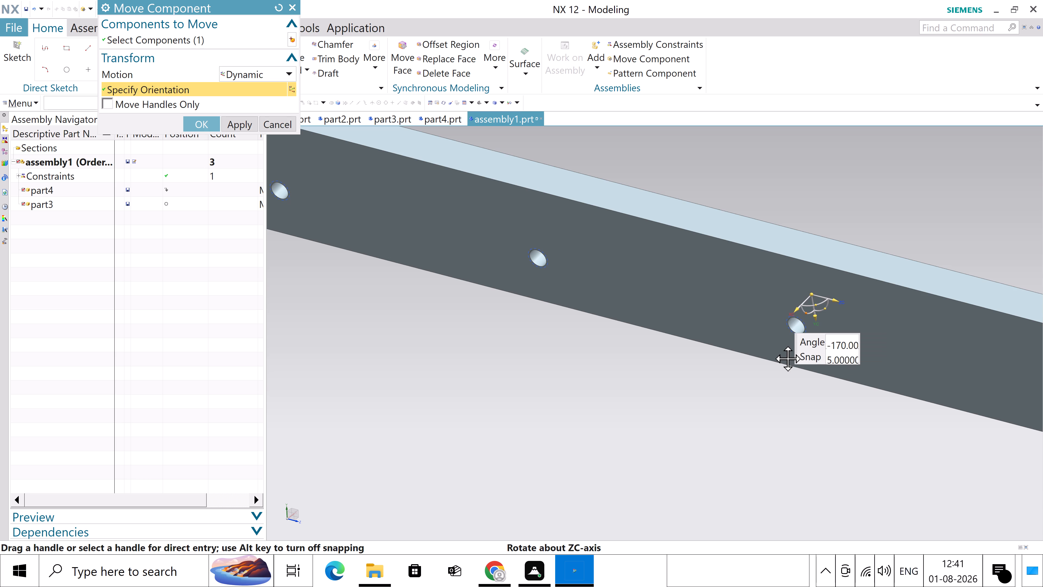
{"action": "left_click_drag", "start_coordinate": [788, 358], "coordinate": [820, 241]}
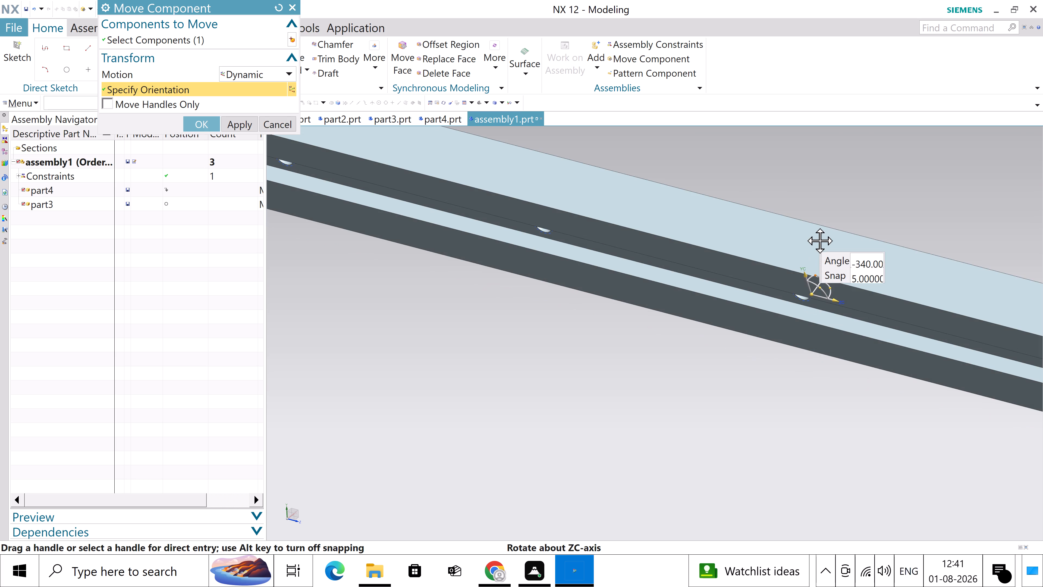
{"action": "left_click_drag", "start_coordinate": [820, 241], "coordinate": [787, 292]}
{"action": "scroll", "coordinate": [676, 392], "scroll_direction": "up", "scroll_amount": 5}
{"action": "scroll", "coordinate": [687, 351], "scroll_direction": "down", "scroll_amount": 5}
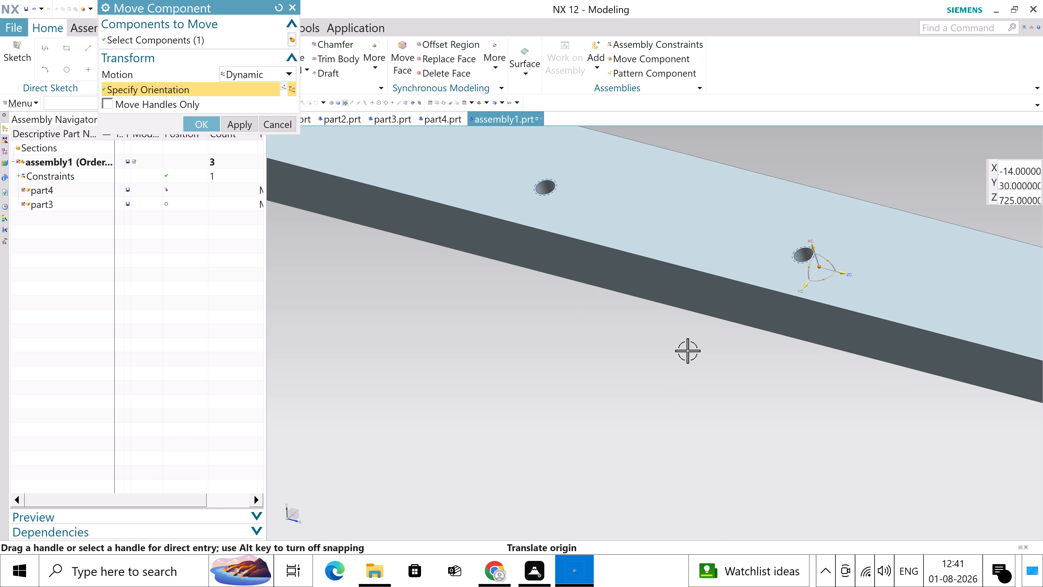
{"action": "scroll", "coordinate": [687, 351], "scroll_direction": "down", "scroll_amount": 8}
{"action": "scroll", "coordinate": [876, 379], "scroll_direction": "up", "scroll_amount": 2}
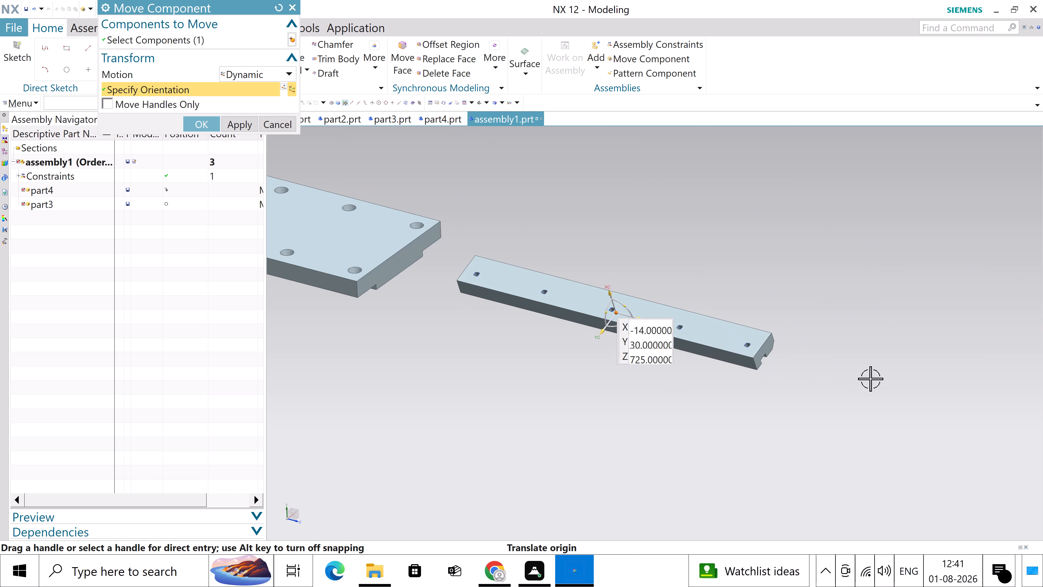
{"action": "scroll", "coordinate": [764, 379], "scroll_direction": "up", "scroll_amount": 2}
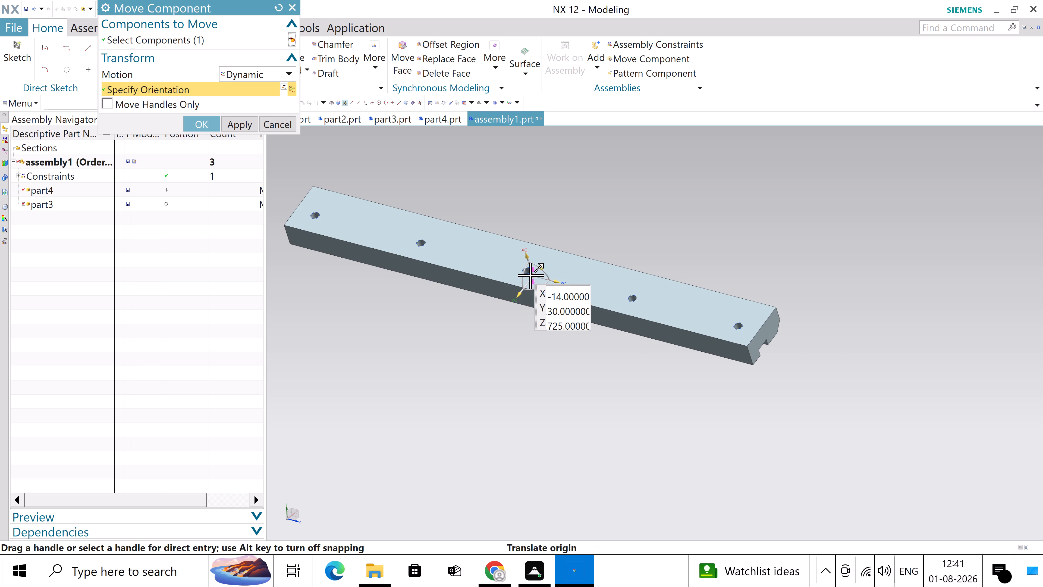
{"action": "left_click_drag", "start_coordinate": [522, 275], "coordinate": [528, 261]}
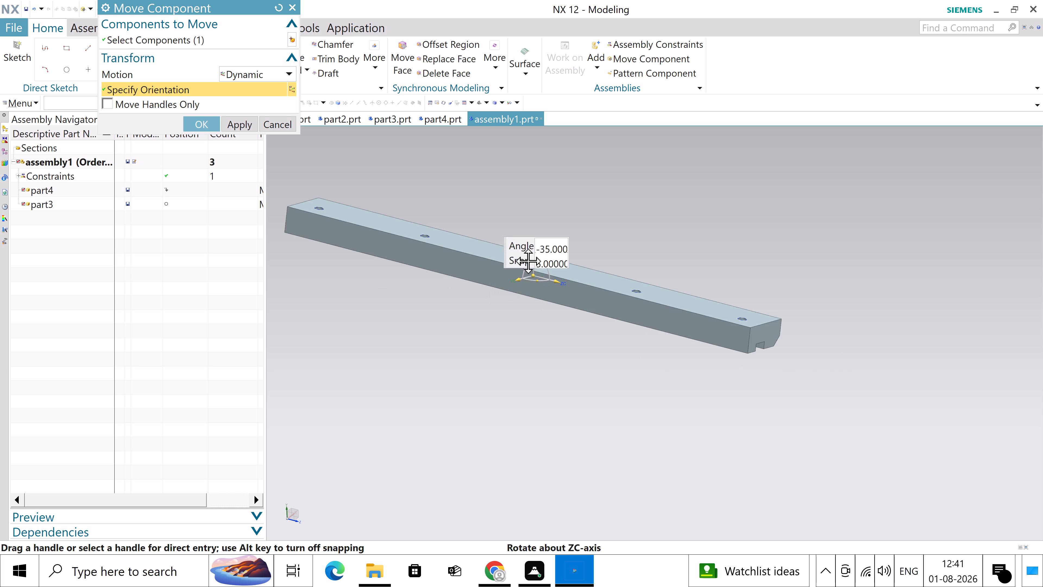
{"action": "left_click_drag", "start_coordinate": [528, 261], "coordinate": [523, 272]}
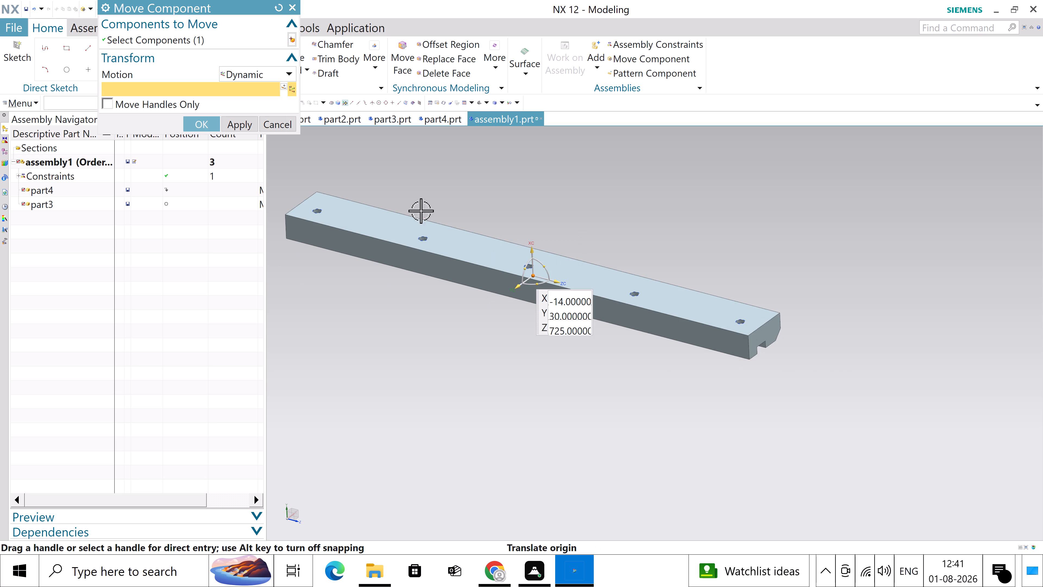
{"action": "left_click", "coordinate": [204, 123]}
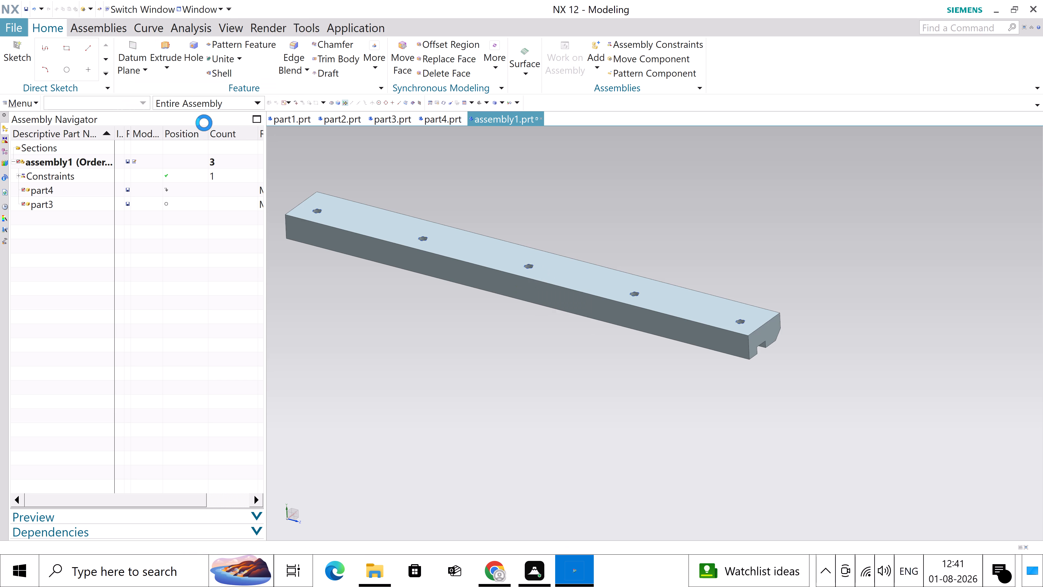
Add one part2 bar to the assembly with absolute anchor and location, using Move placement.
{"action": "scroll", "coordinate": [658, 242], "scroll_direction": "down", "scroll_amount": 4}
{"action": "scroll", "coordinate": [673, 282], "scroll_direction": "up", "scroll_amount": 2}
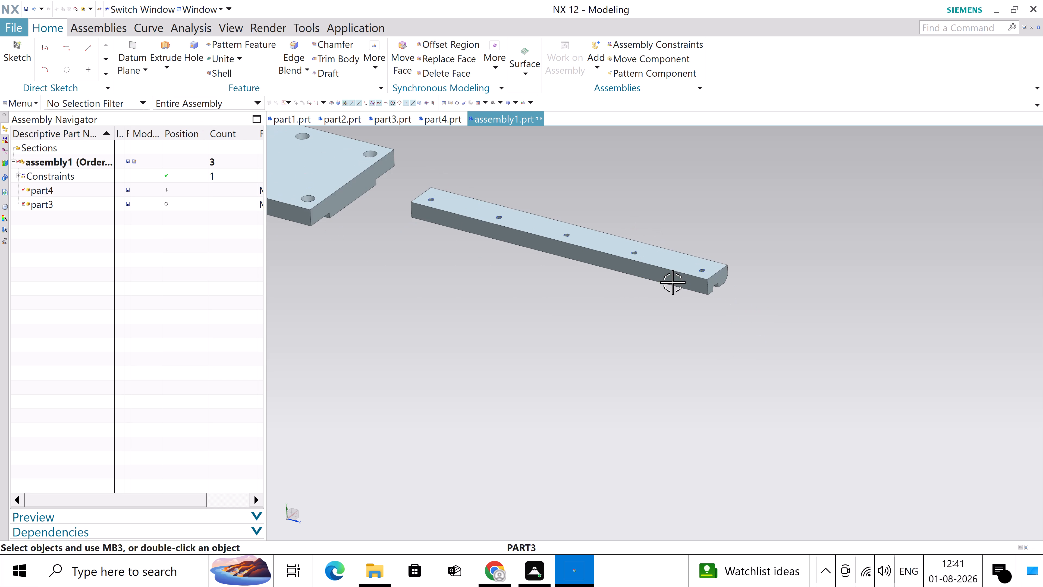
{"action": "scroll", "coordinate": [679, 323], "scroll_direction": "up", "scroll_amount": 2}
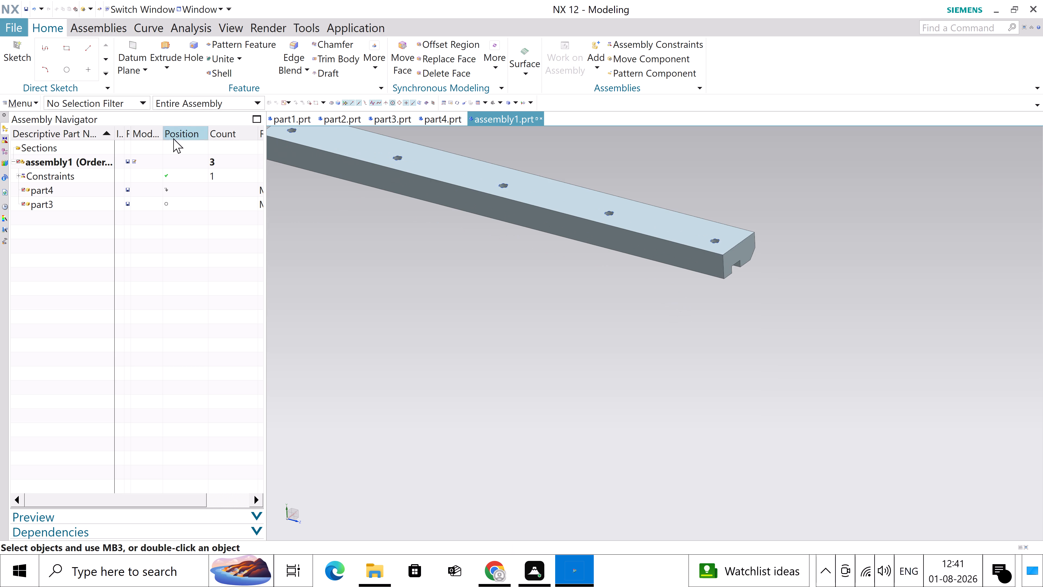
{"action": "left_click", "coordinate": [594, 71]}
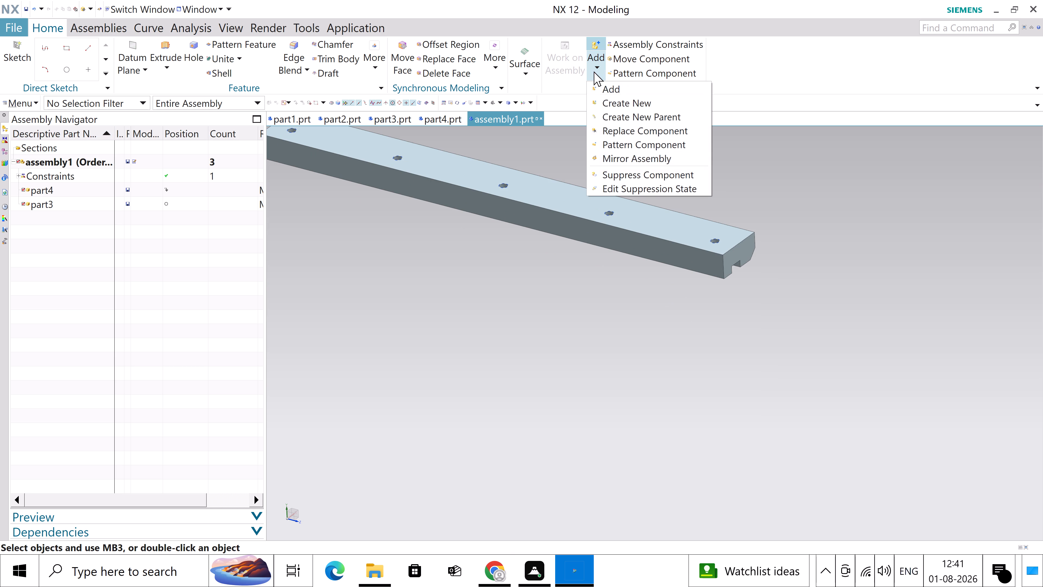
{"action": "left_click", "coordinate": [601, 91]}
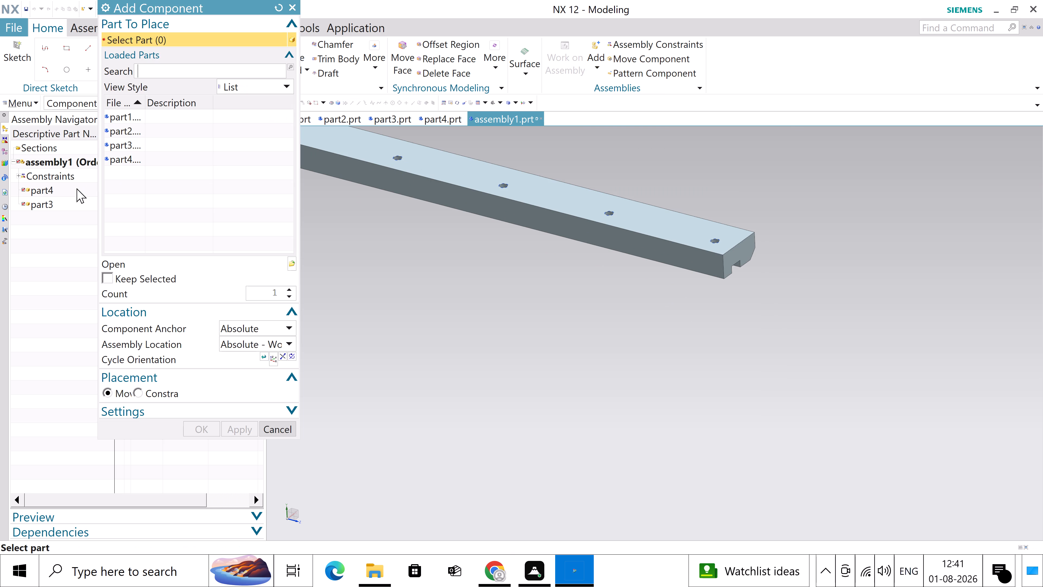
{"action": "left_click", "coordinate": [120, 128]}
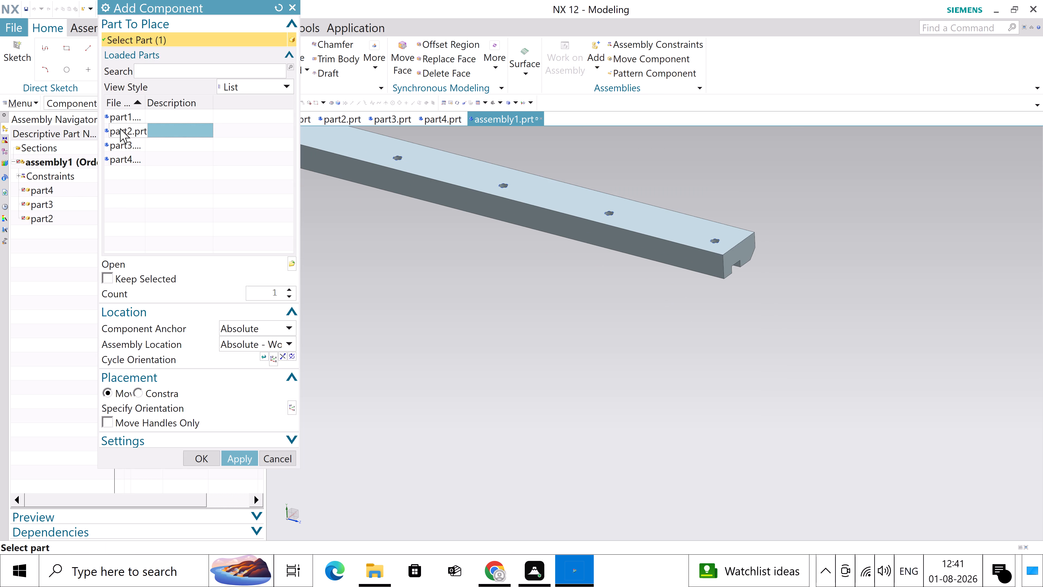
{"action": "left_click", "coordinate": [178, 406]}
{"action": "left_click", "coordinate": [194, 458]}
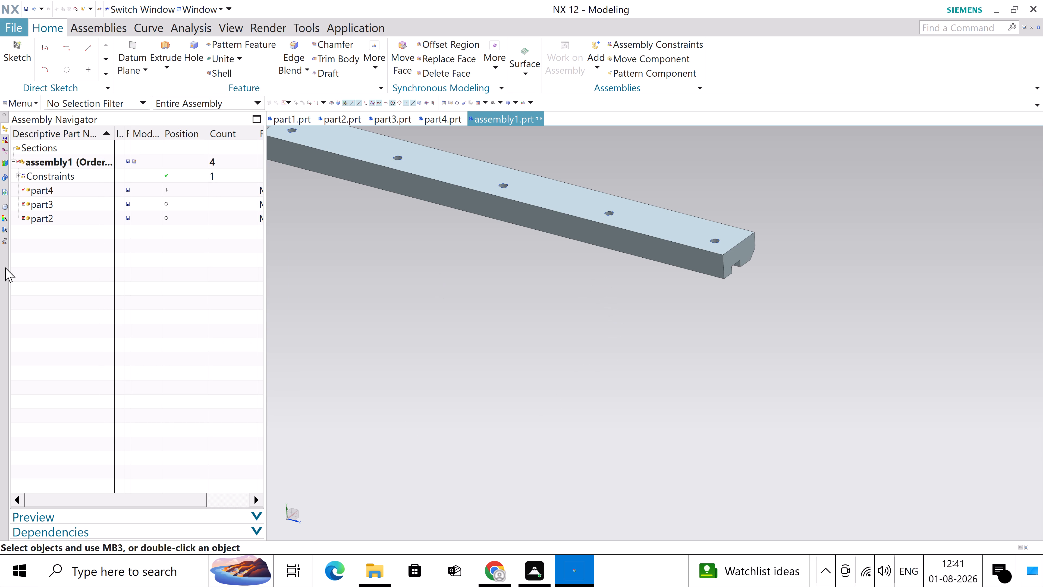
Move the part2 bar along its ZC axis to about Z 1153, beyond the far end of the part3 rail, using Dynamic motion.
{"action": "left_click", "coordinate": [45, 220]}
{"action": "scroll", "coordinate": [724, 311], "scroll_direction": "down", "scroll_amount": 1}
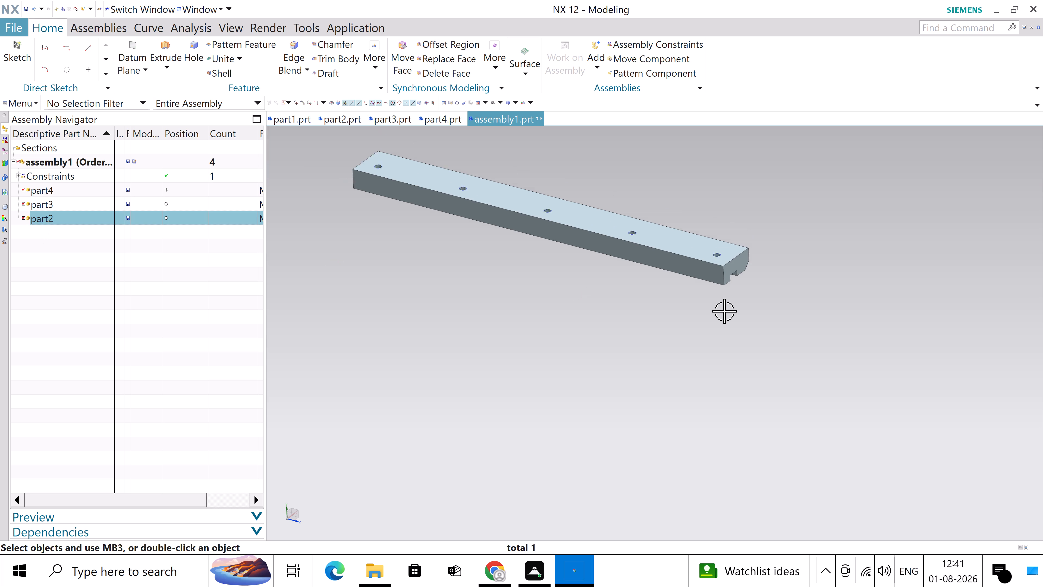
{"action": "scroll", "coordinate": [724, 311], "scroll_direction": "down", "scroll_amount": 3}
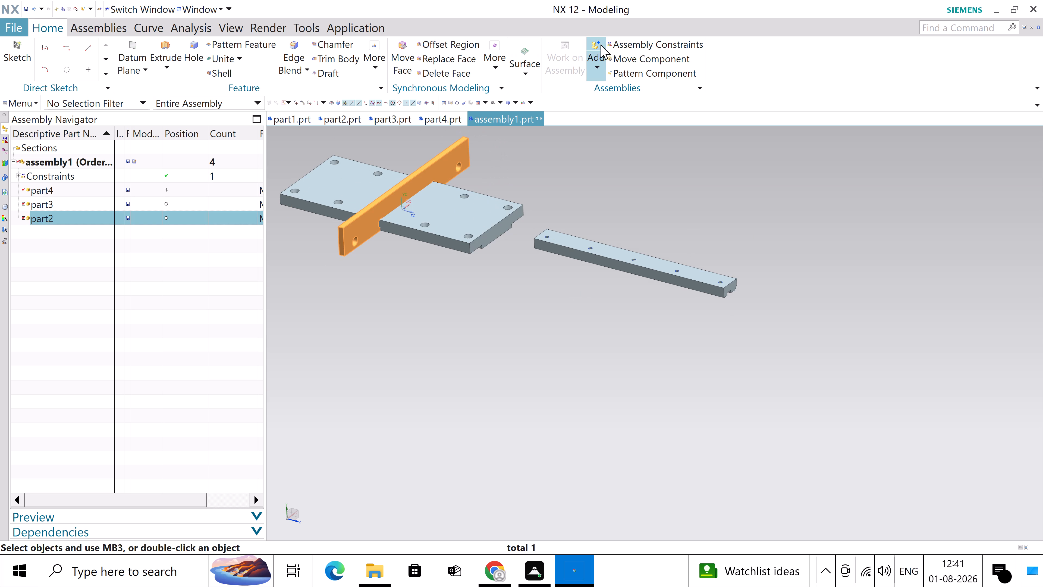
{"action": "left_click", "coordinate": [633, 63]}
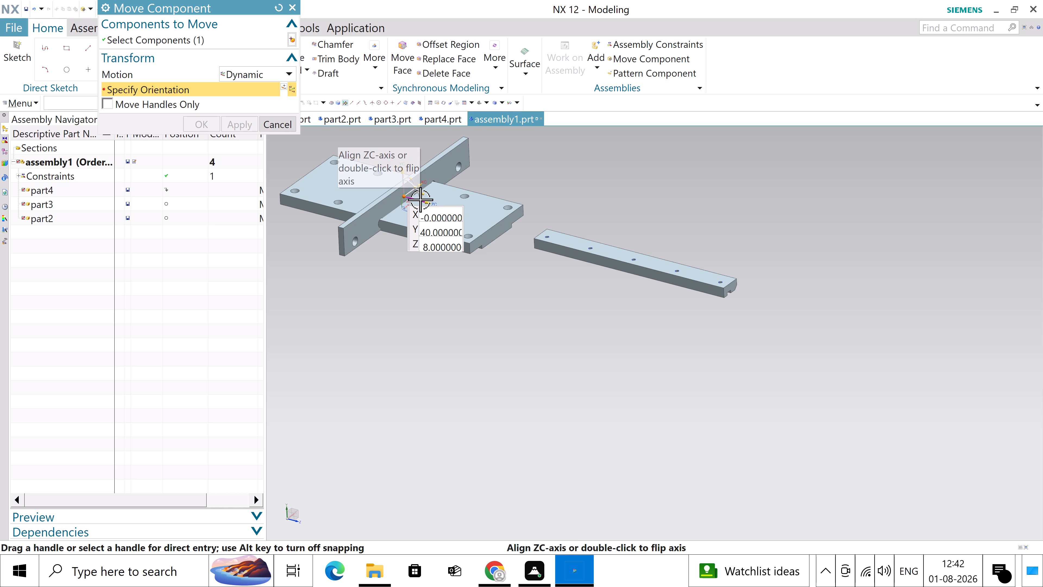
{"action": "left_click_drag", "start_coordinate": [420, 199], "coordinate": [499, 237]}
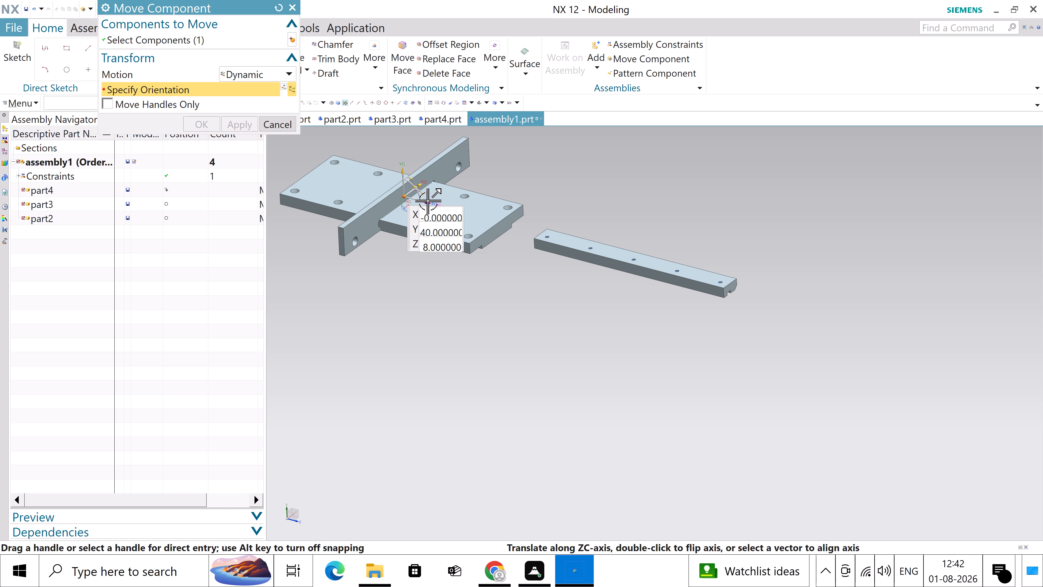
{"action": "left_click_drag", "start_coordinate": [428, 201], "coordinate": [731, 326]}
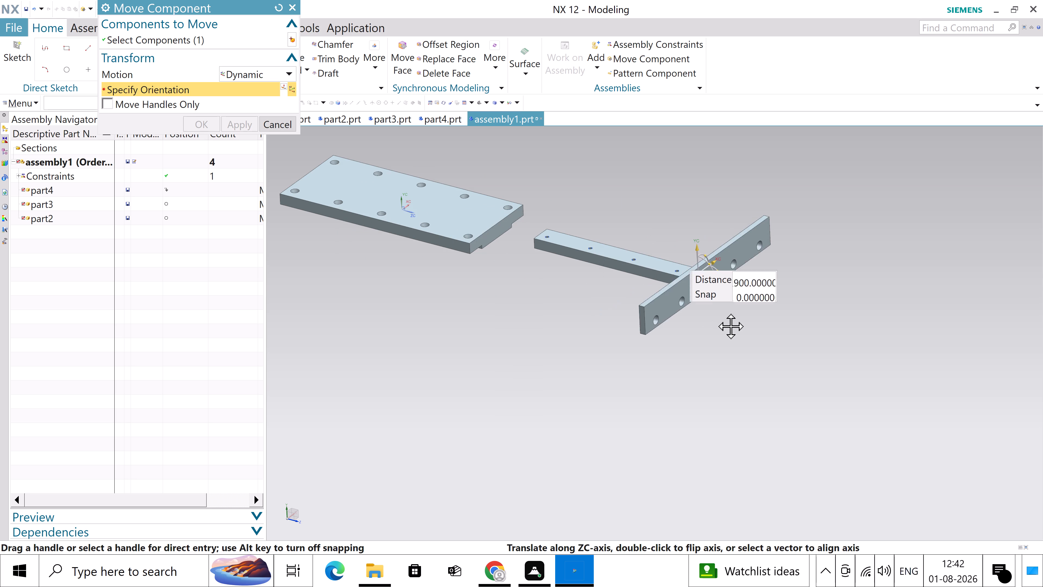
{"action": "left_click_drag", "start_coordinate": [731, 326], "coordinate": [786, 356]}
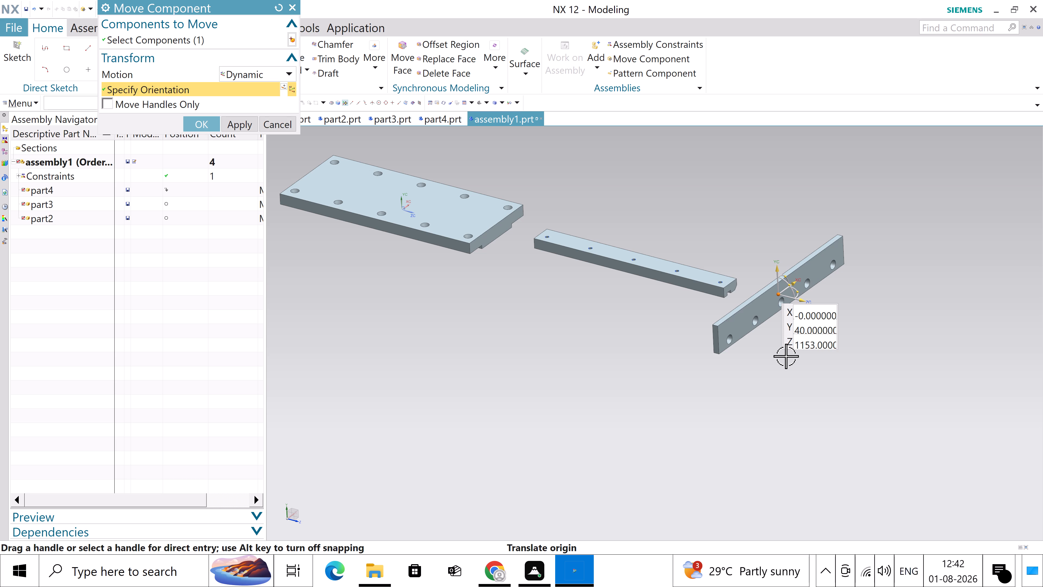
Rotate the part2 bar -90 degrees about its YC axis, parallel to the part3 rail.
{"action": "scroll", "coordinate": [802, 304], "scroll_direction": "up", "scroll_amount": 2}
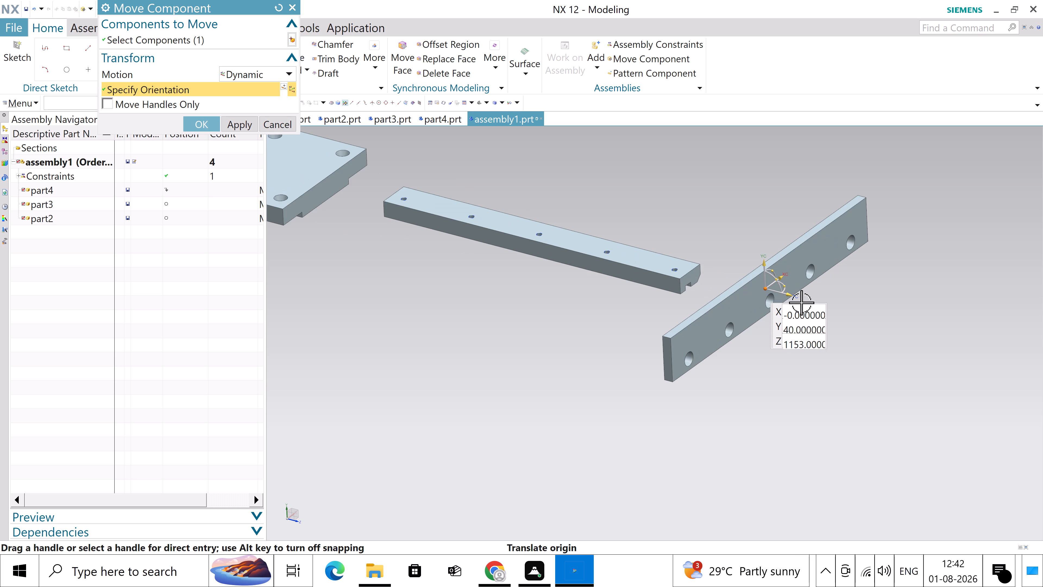
{"action": "left_click_drag", "start_coordinate": [788, 286], "coordinate": [766, 318]}
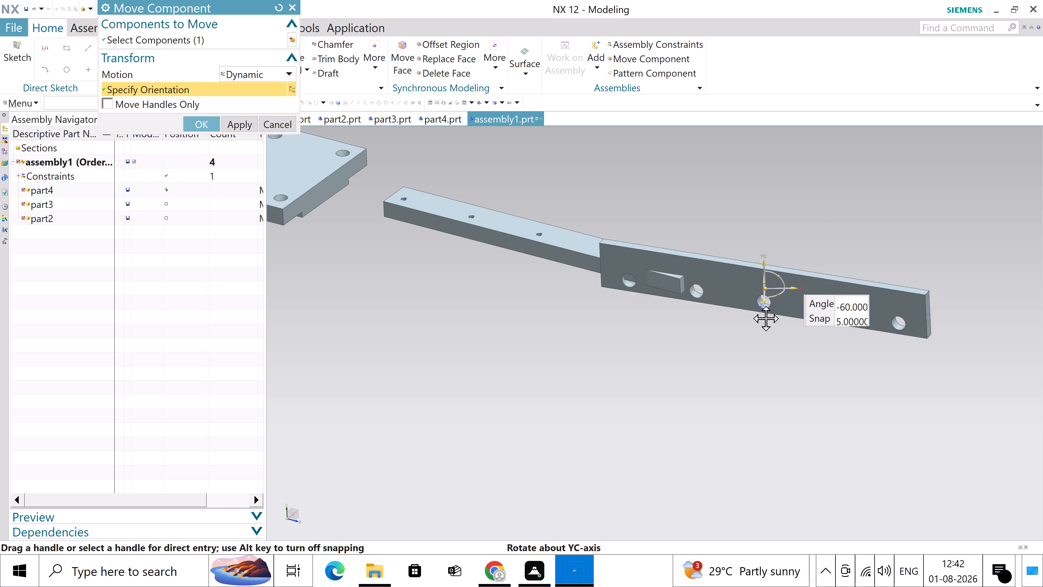
{"action": "left_click_drag", "start_coordinate": [766, 318], "coordinate": [769, 319]}
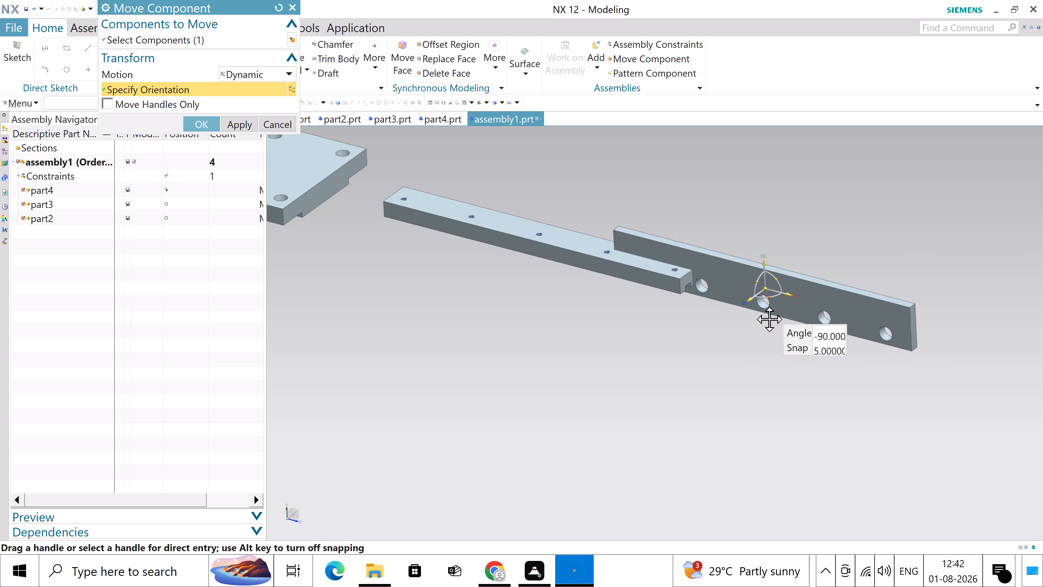
{"action": "left_click", "coordinate": [195, 123]}
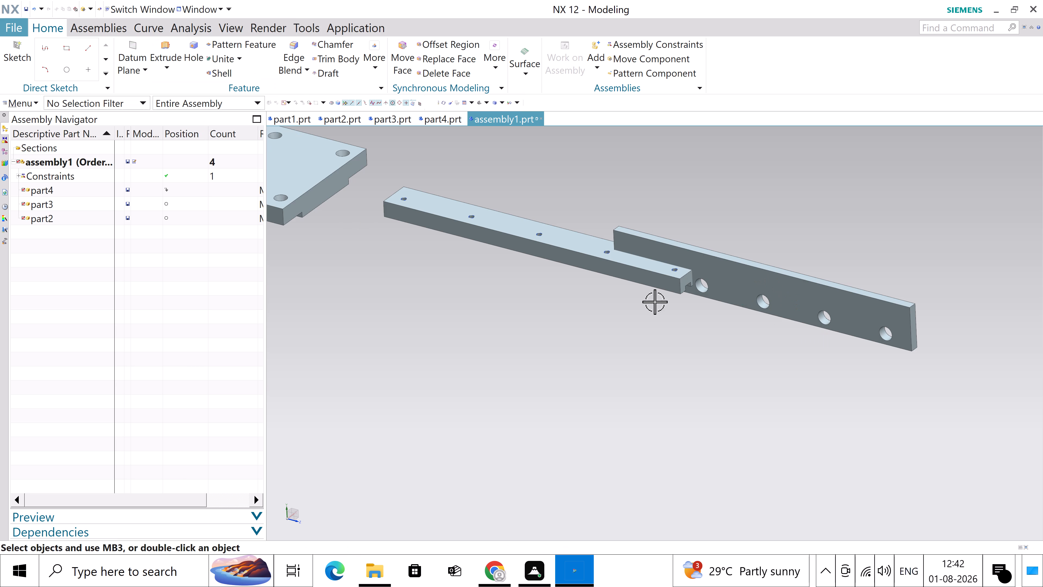
Apply a Touch/Align constraint with Prefer Touch between part2's long narrow top face and the floor of part3's groove.
{"action": "scroll", "coordinate": [737, 308], "scroll_direction": "up", "scroll_amount": 2}
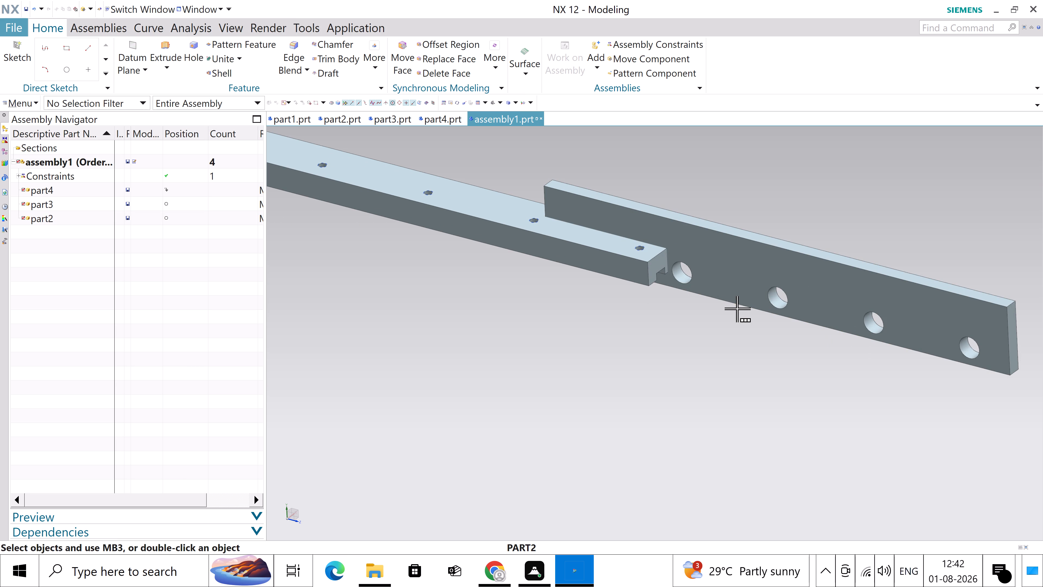
{"action": "left_click", "coordinate": [640, 46]}
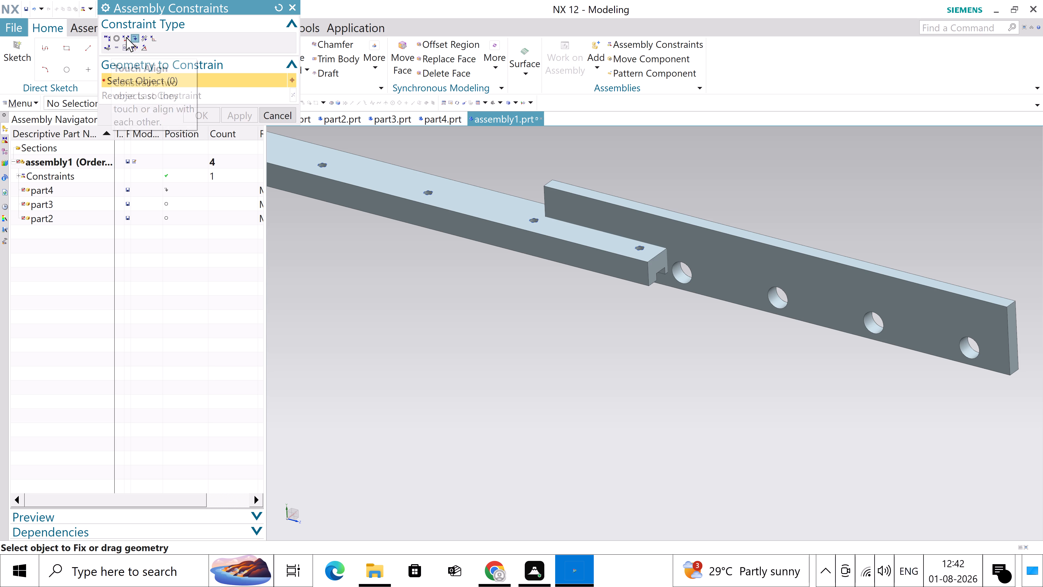
{"action": "left_click", "coordinate": [108, 39]}
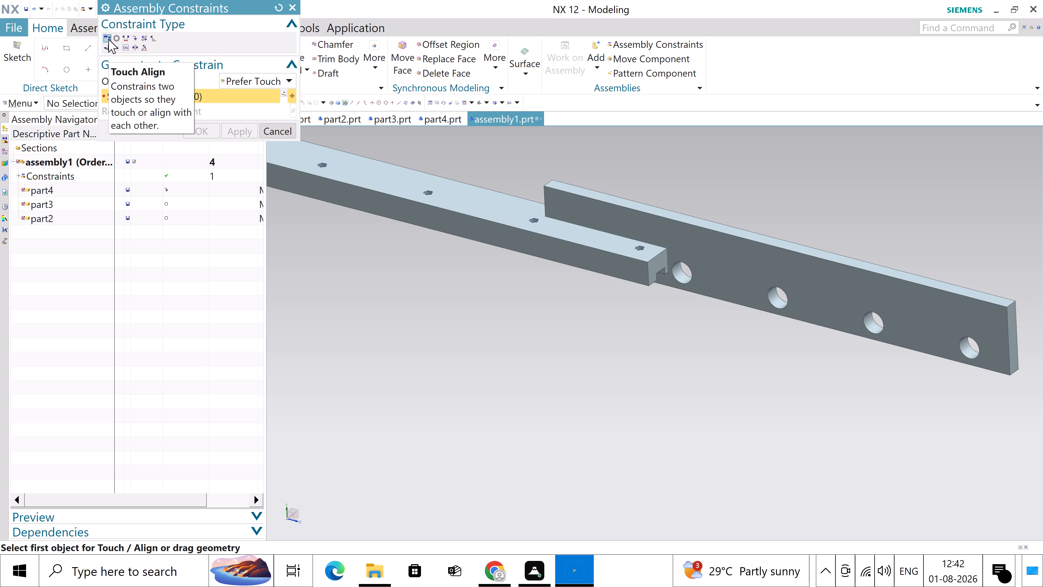
{"action": "left_click", "coordinate": [765, 243]}
{"action": "middle_click_drag", "start_coordinate": [682, 336], "coordinate": [683, 282]}
{"action": "scroll", "coordinate": [637, 344], "scroll_direction": "down", "scroll_amount": 3}
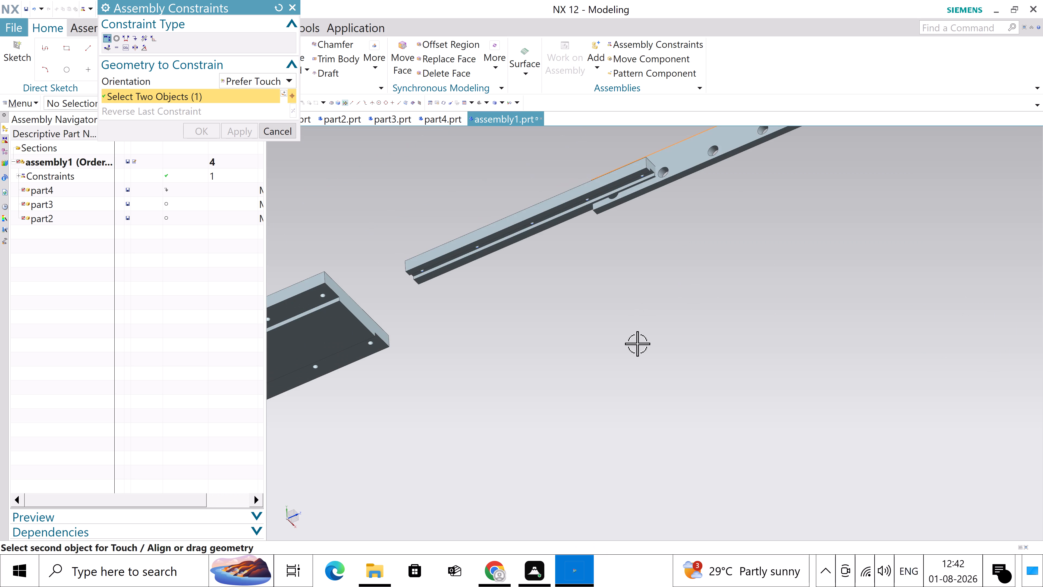
{"action": "scroll", "coordinate": [662, 154], "scroll_direction": "up", "scroll_amount": 3}
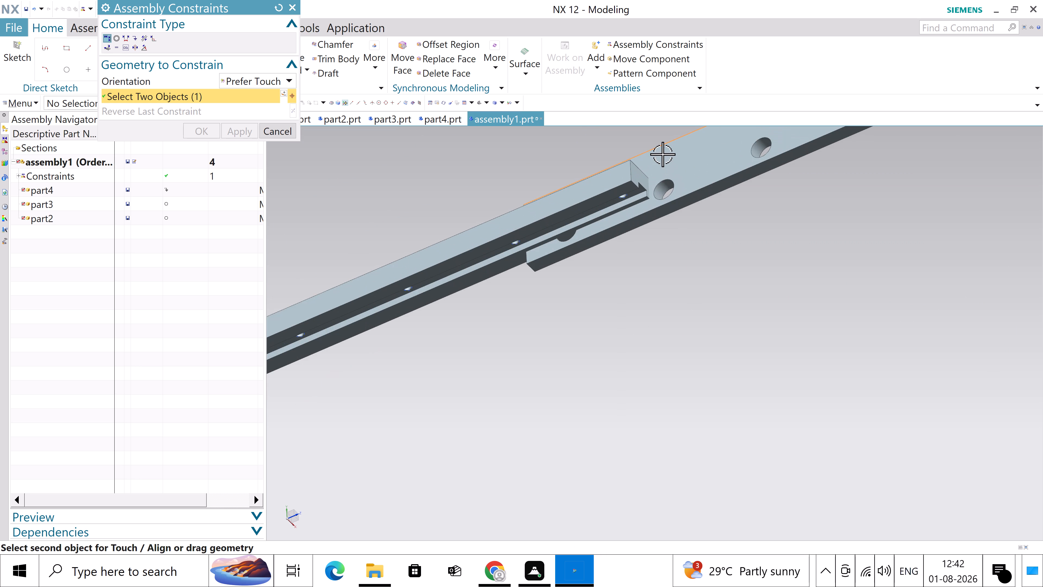
{"action": "scroll", "coordinate": [656, 172], "scroll_direction": "up", "scroll_amount": 3}
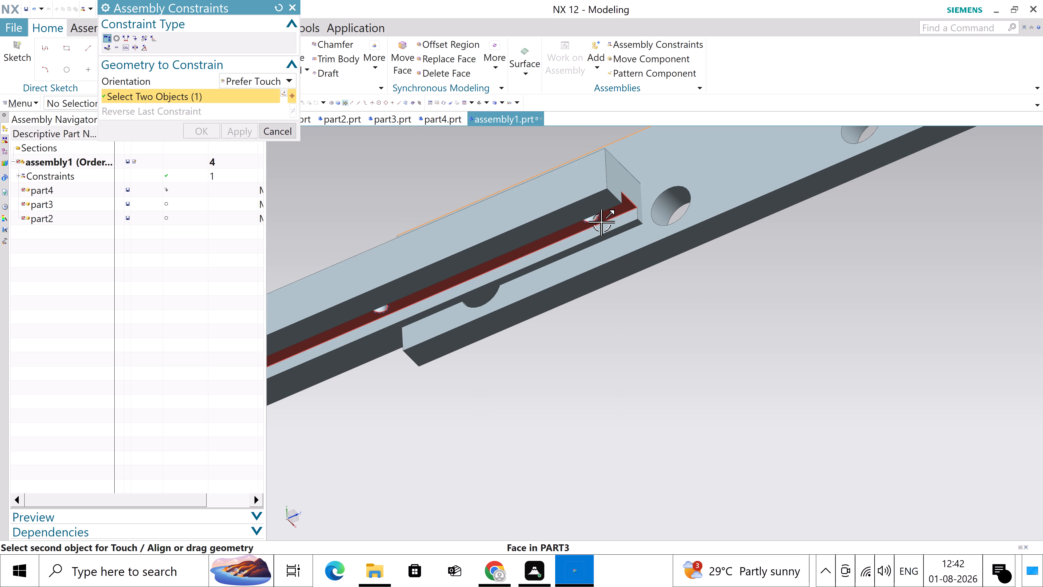
{"action": "left_click", "coordinate": [601, 222]}
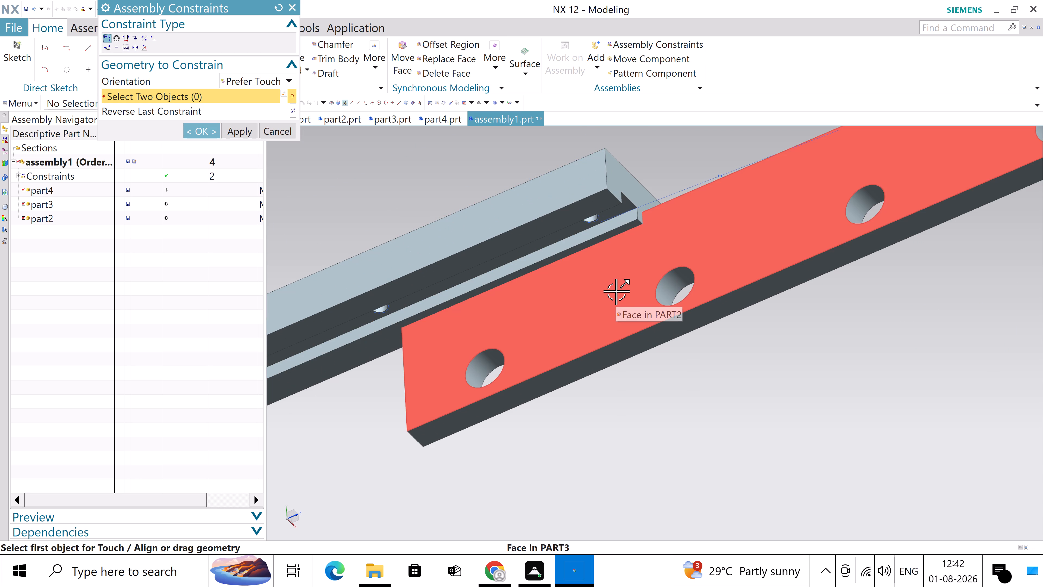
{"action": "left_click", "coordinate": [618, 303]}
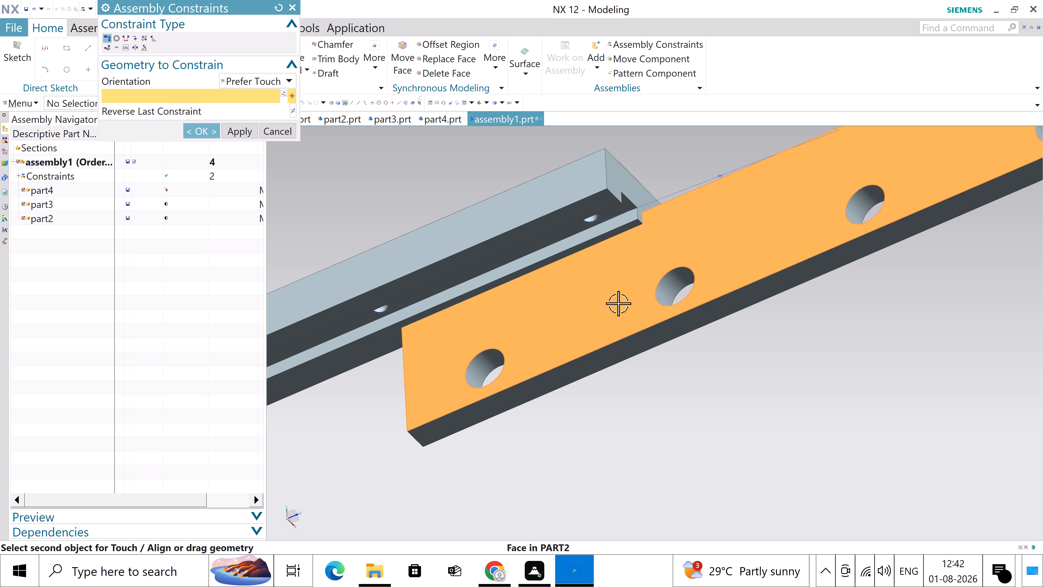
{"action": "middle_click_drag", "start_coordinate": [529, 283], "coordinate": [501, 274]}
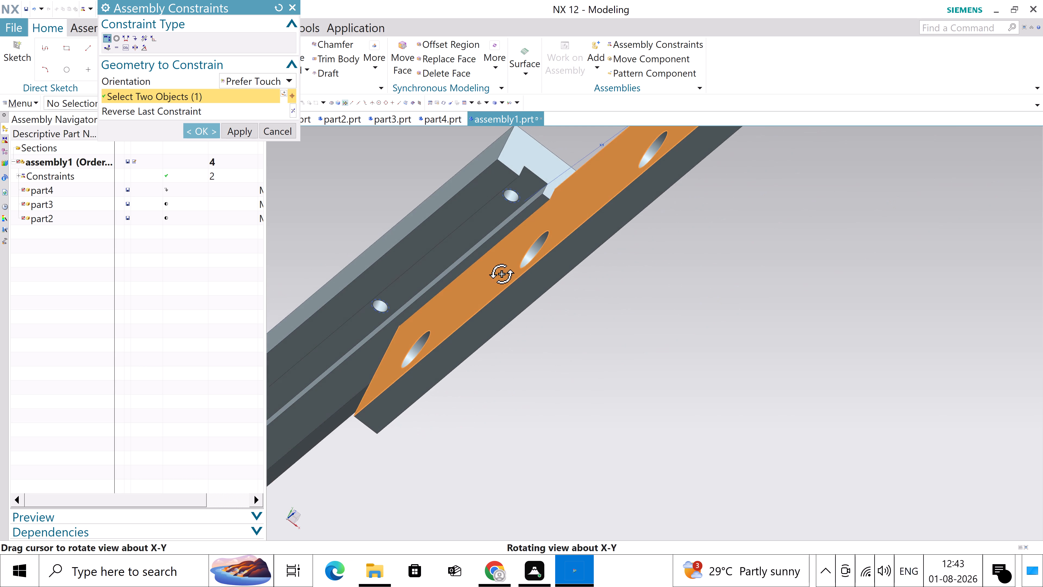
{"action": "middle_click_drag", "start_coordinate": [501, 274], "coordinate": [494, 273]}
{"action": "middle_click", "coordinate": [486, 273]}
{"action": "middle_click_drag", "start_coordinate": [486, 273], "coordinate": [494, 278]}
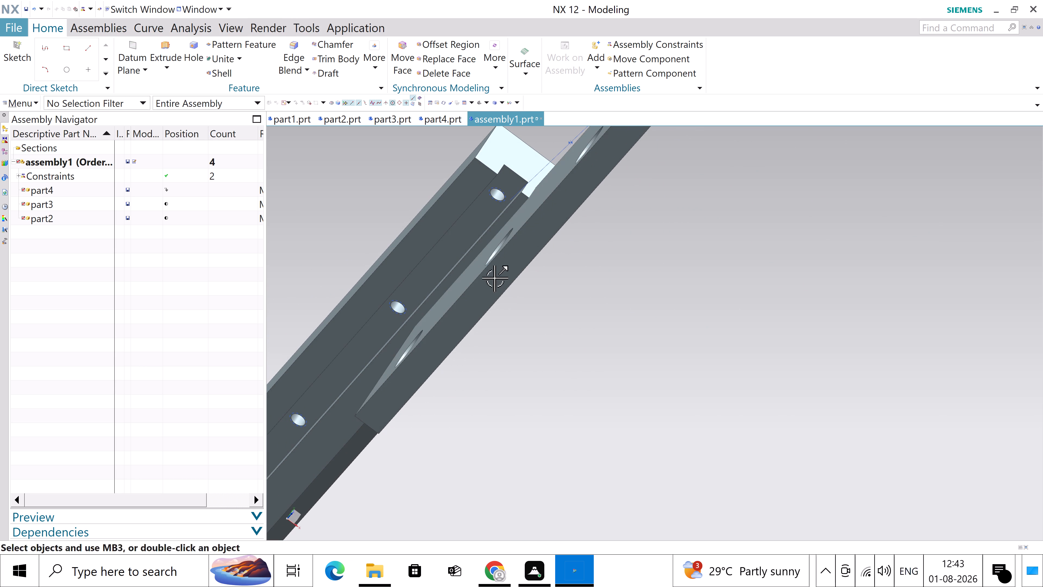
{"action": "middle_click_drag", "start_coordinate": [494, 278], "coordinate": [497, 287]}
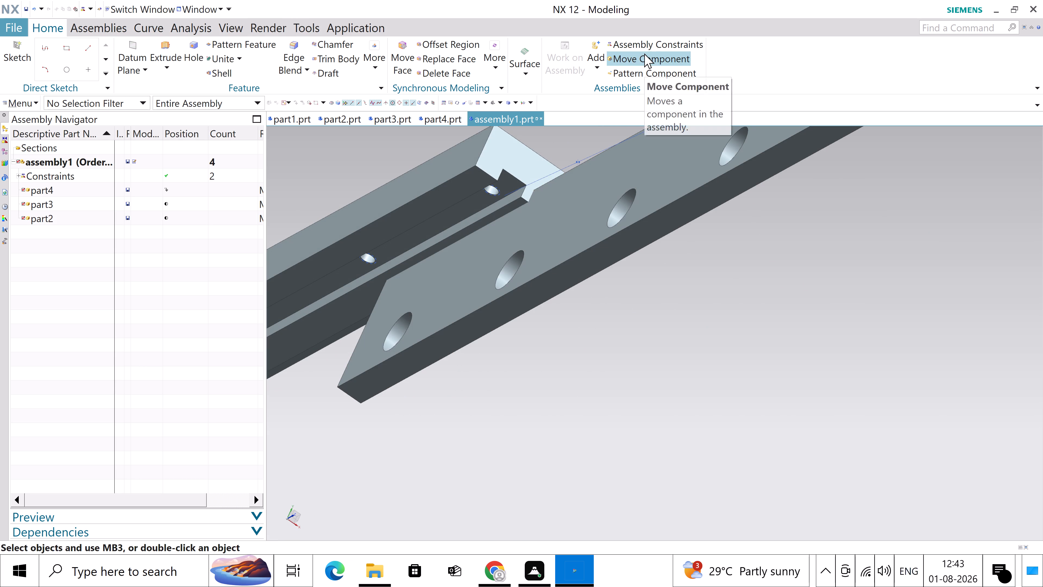
Apply a Touch/Align constraint with Prefer Touch between part2's broad holed face and the narrow side wall of part3's groove.
{"action": "left_click", "coordinate": [643, 45]}
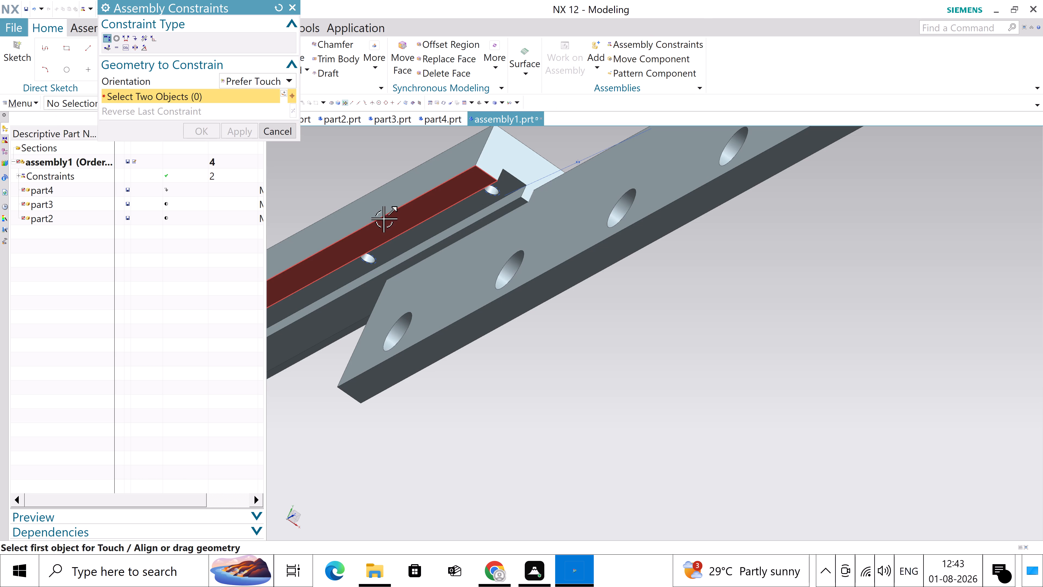
{"action": "left_click", "coordinate": [459, 285]}
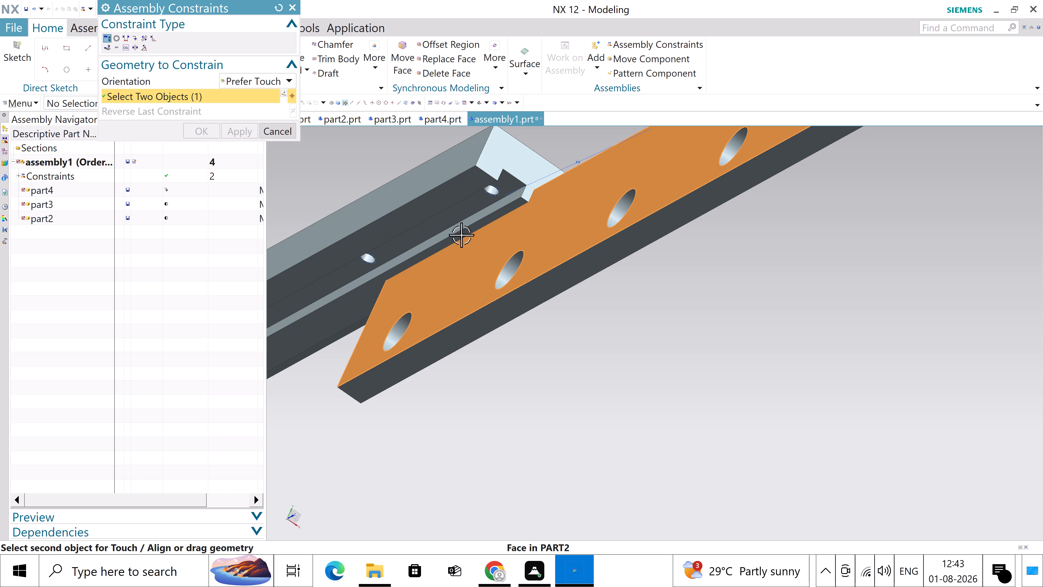
{"action": "middle_click_drag", "start_coordinate": [525, 183], "coordinate": [512, 186]}
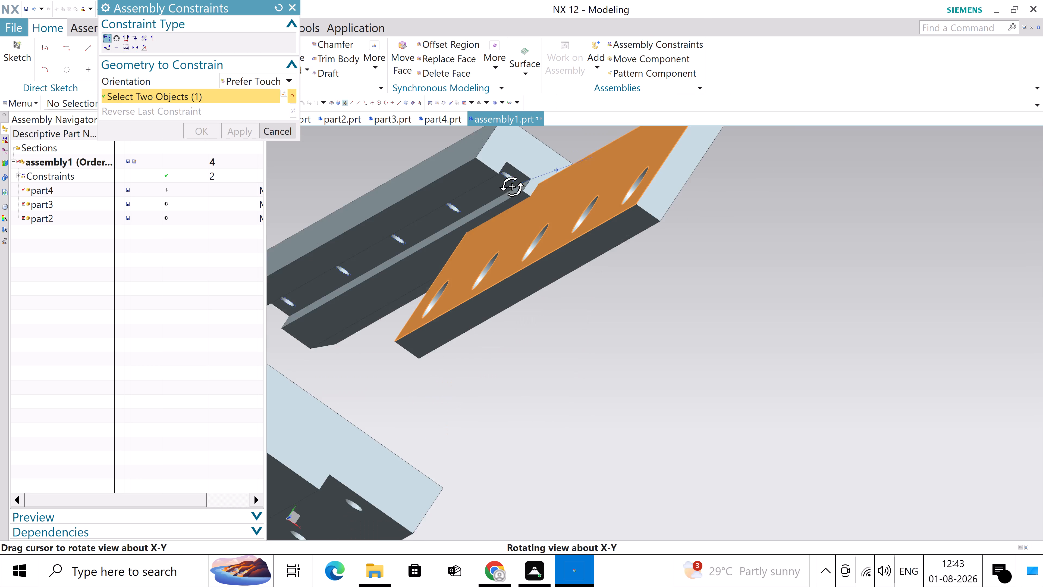
{"action": "middle_click_drag", "start_coordinate": [512, 186], "coordinate": [499, 194]}
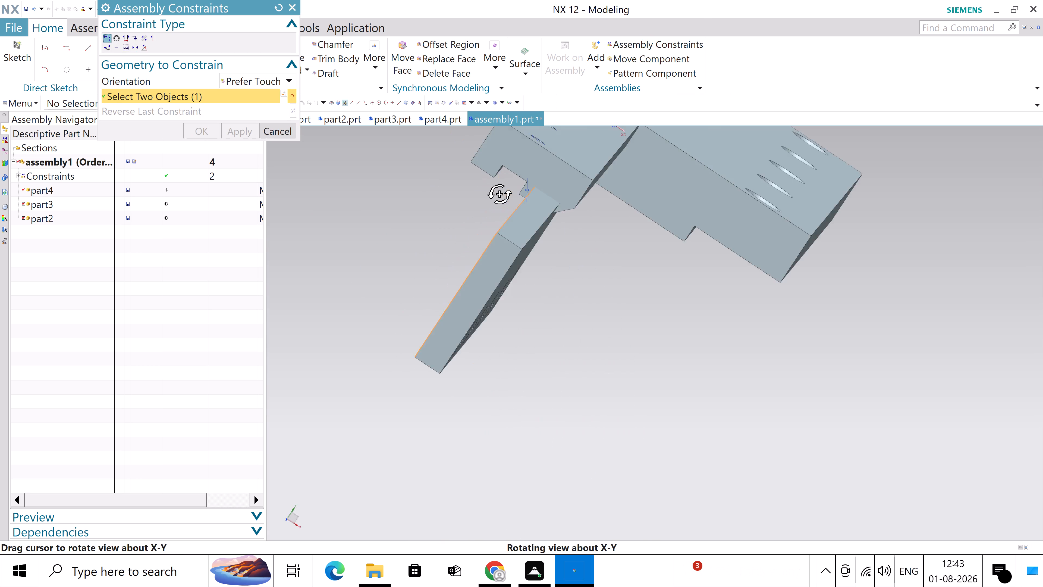
{"action": "middle_click_drag", "start_coordinate": [499, 194], "coordinate": [503, 183]}
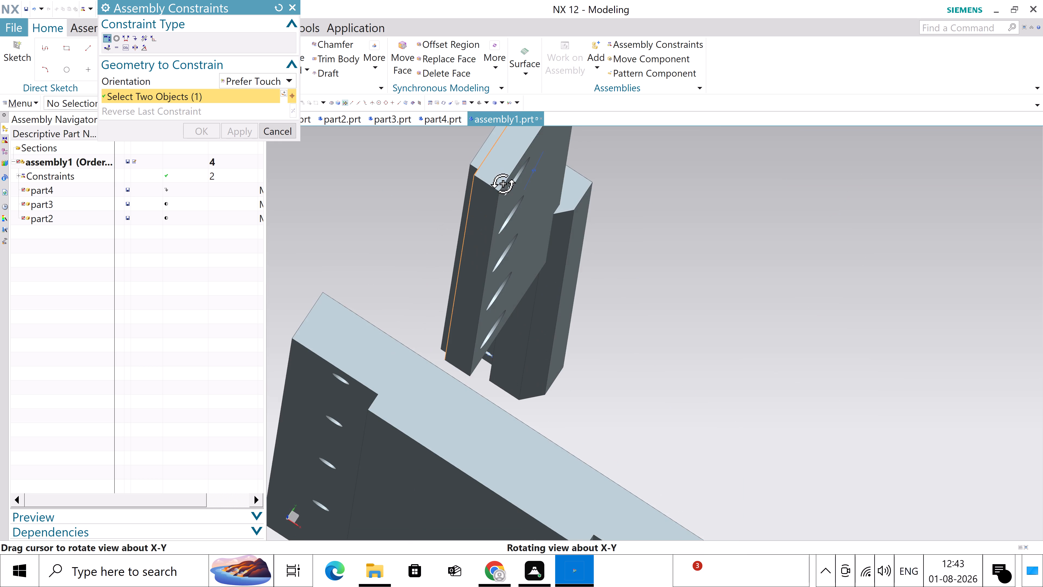
{"action": "middle_click_drag", "start_coordinate": [503, 183], "coordinate": [505, 187]}
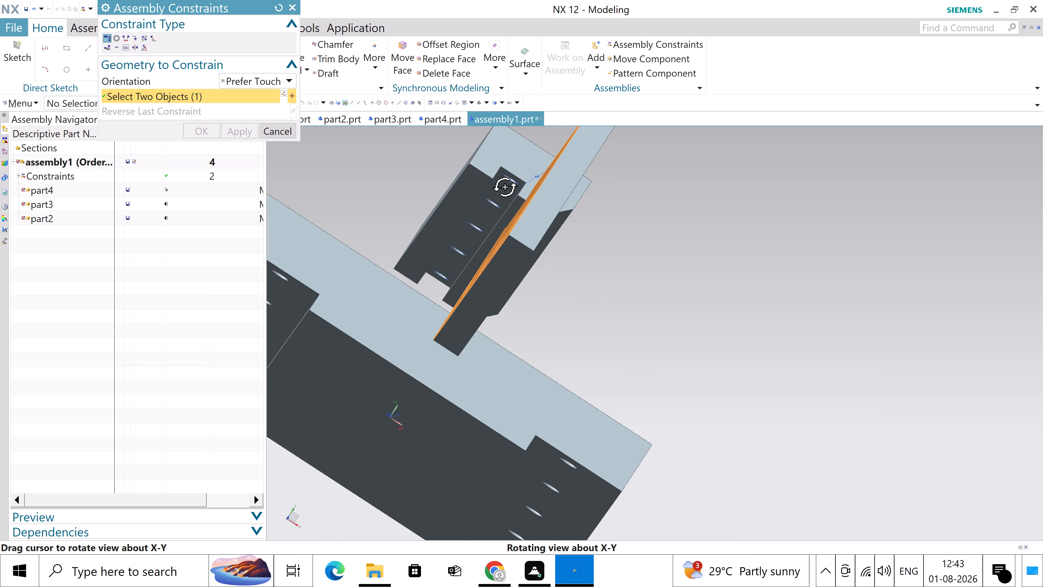
{"action": "middle_click_drag", "start_coordinate": [505, 187], "coordinate": [504, 187]}
{"action": "scroll", "coordinate": [502, 188], "scroll_direction": "up", "scroll_amount": 8}
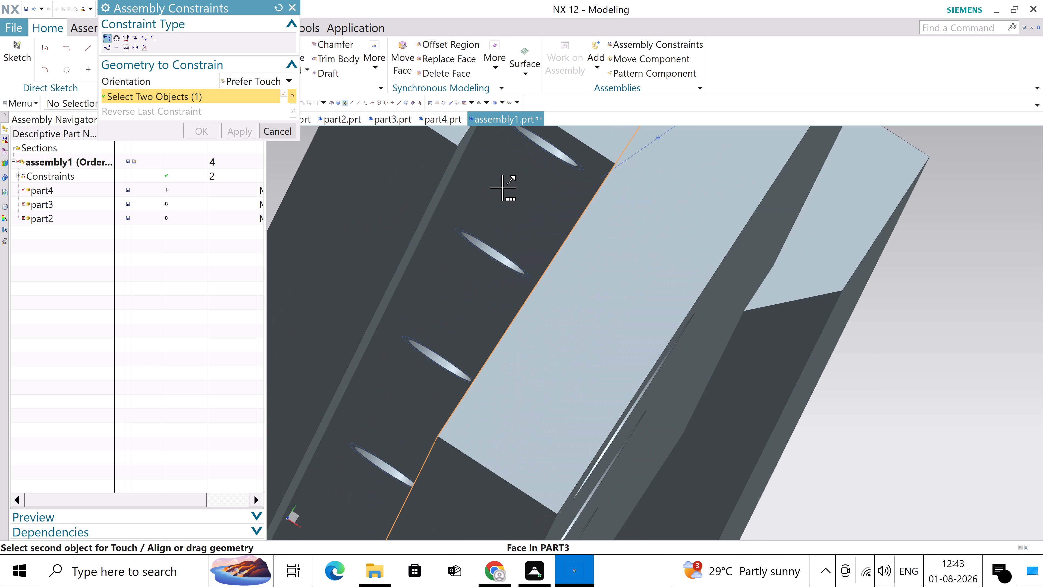
{"action": "left_click", "coordinate": [455, 165]}
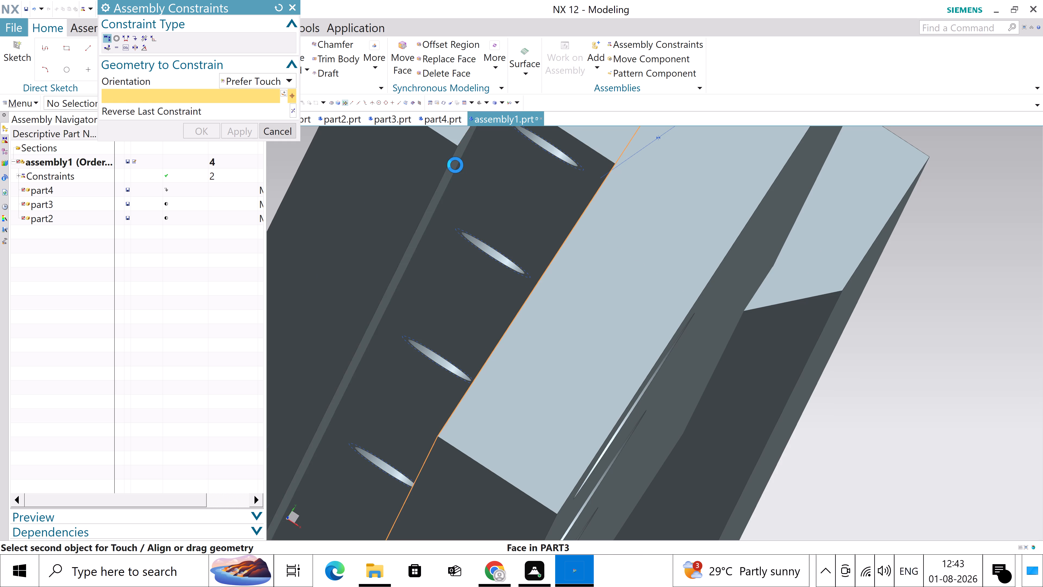
Constrain part2's small end face to part3's end face with Touch/Align using Prefer Touch, and finish the assembly constraints.
{"action": "scroll", "coordinate": [529, 251], "scroll_direction": "down", "scroll_amount": 10}
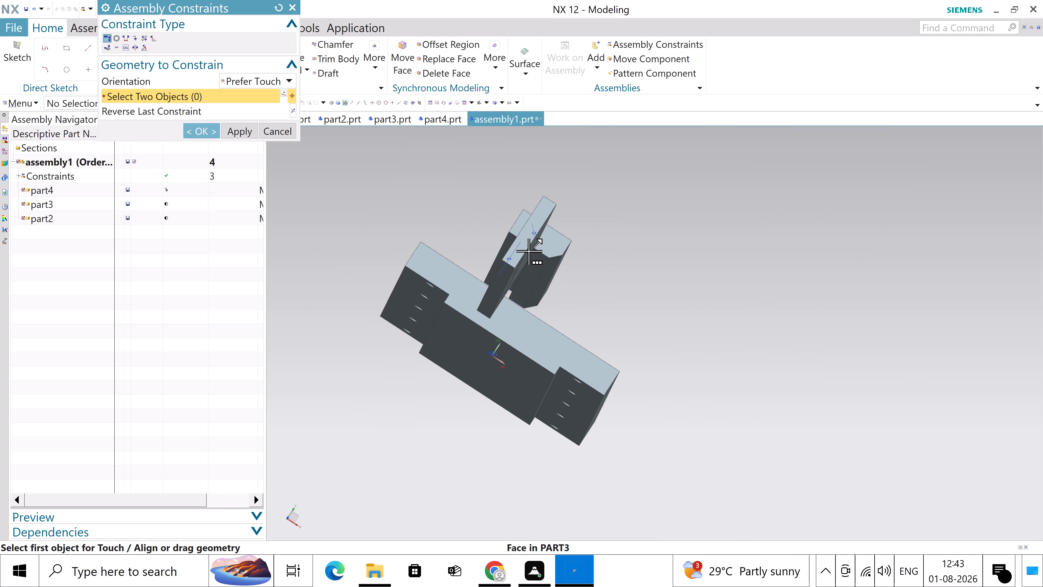
{"action": "middle_click_drag", "start_coordinate": [476, 237], "coordinate": [495, 289]}
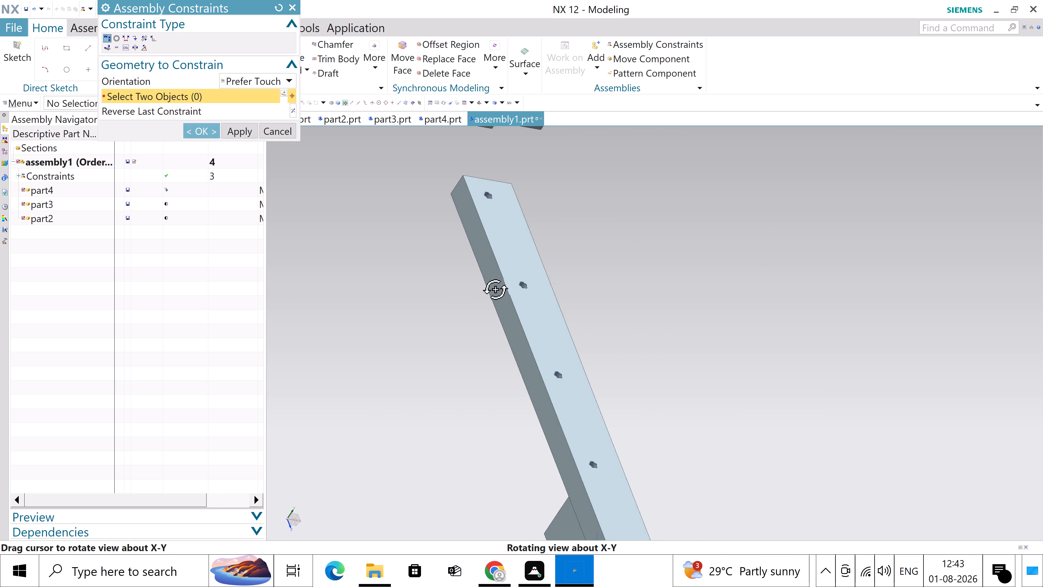
{"action": "middle_click_drag", "start_coordinate": [495, 289], "coordinate": [496, 281]}
{"action": "scroll", "coordinate": [564, 385], "scroll_direction": "up", "scroll_amount": 6}
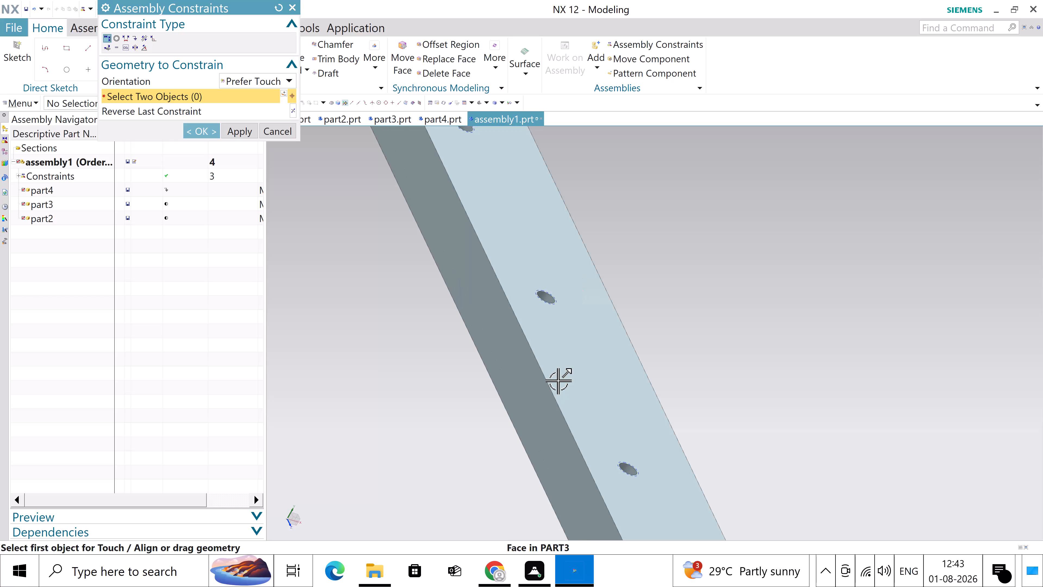
{"action": "scroll", "coordinate": [558, 380], "scroll_direction": "down", "scroll_amount": 2}
{"action": "scroll", "coordinate": [556, 344], "scroll_direction": "down", "scroll_amount": 10}
{"action": "scroll", "coordinate": [589, 406], "scroll_direction": "up", "scroll_amount": 1}
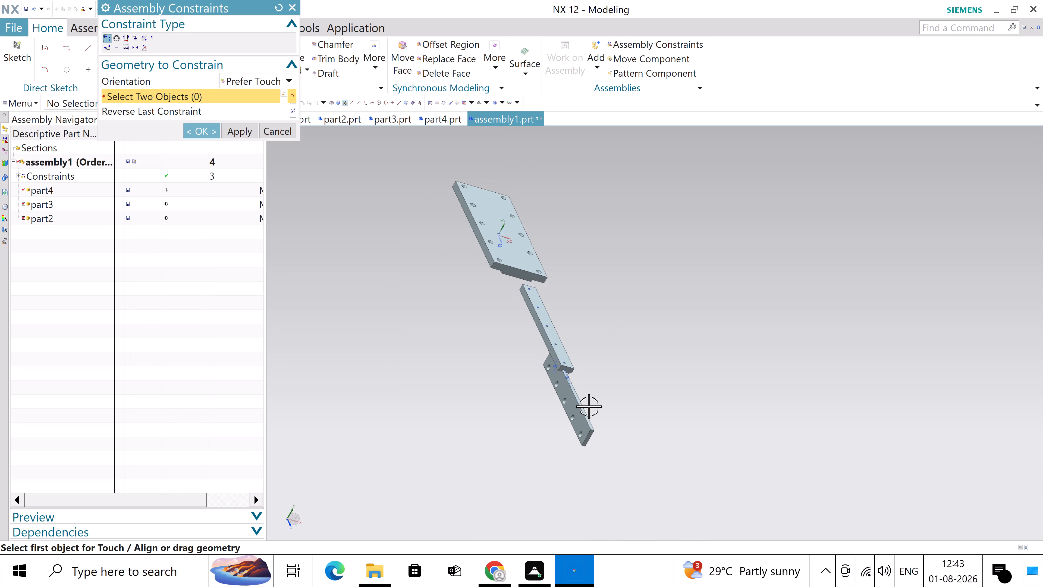
{"action": "scroll", "coordinate": [589, 406], "scroll_direction": "up", "scroll_amount": 1}
{"action": "scroll", "coordinate": [601, 457], "scroll_direction": "up", "scroll_amount": 4}
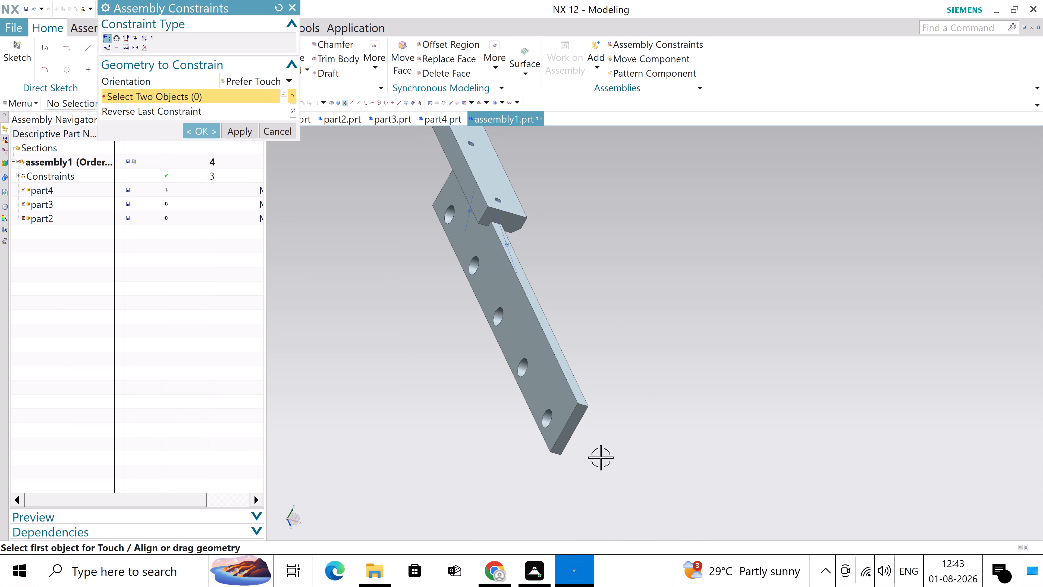
{"action": "left_click", "coordinate": [575, 426]}
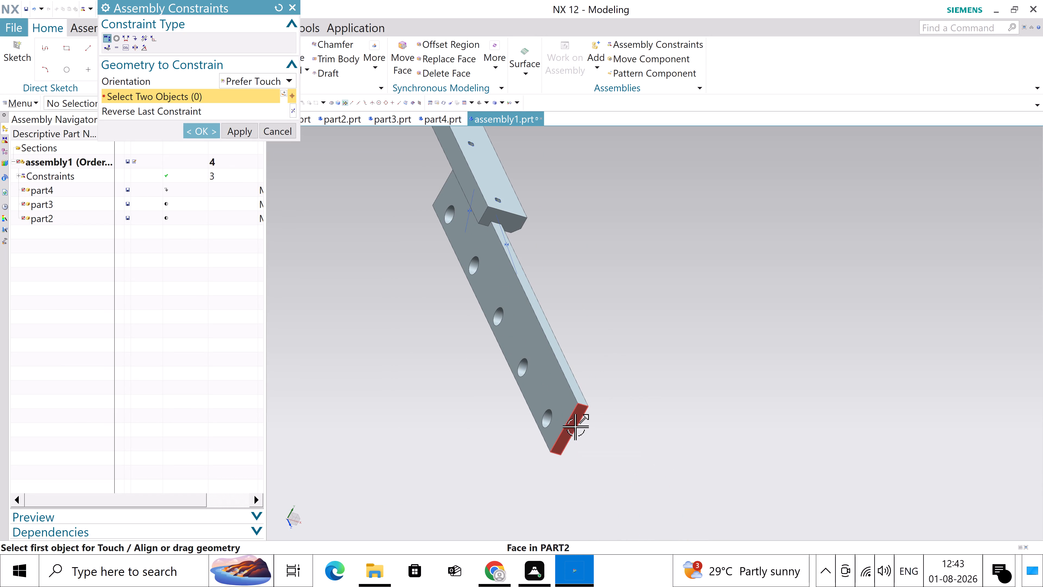
{"action": "left_click", "coordinate": [516, 227]}
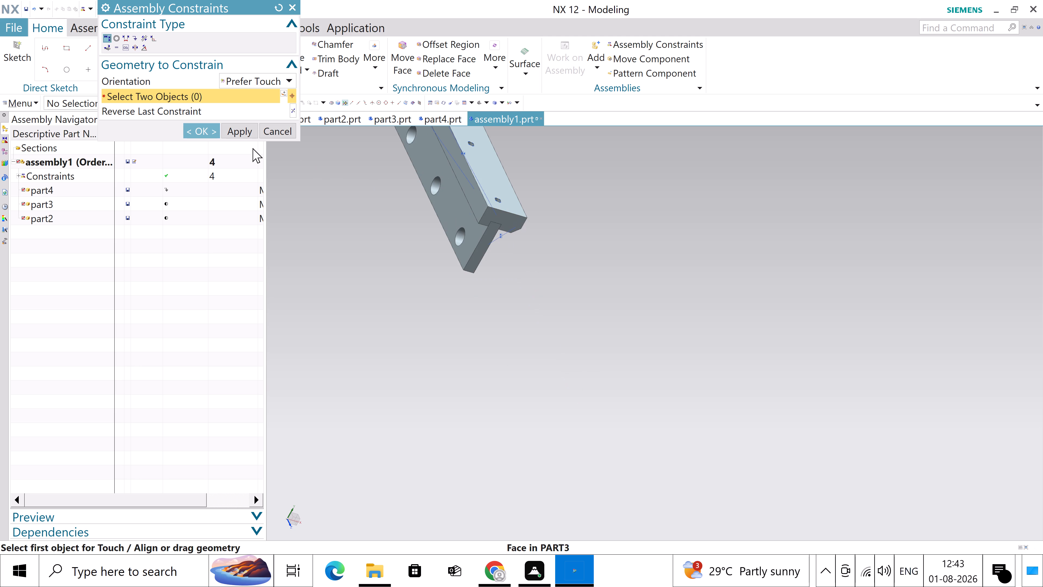
{"action": "left_click", "coordinate": [211, 130]}
Show the degrees of freedom of the part2 bar, then refresh the display and deselect the bar.
{"action": "scroll", "coordinate": [548, 358], "scroll_direction": "down", "scroll_amount": 2}
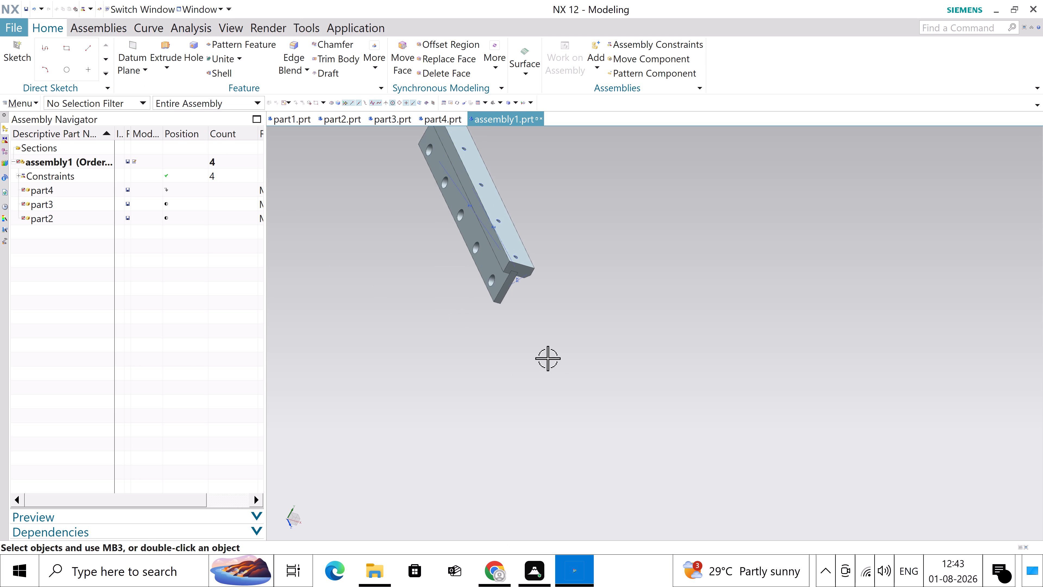
{"action": "scroll", "coordinate": [548, 358], "scroll_direction": "down", "scroll_amount": 2}
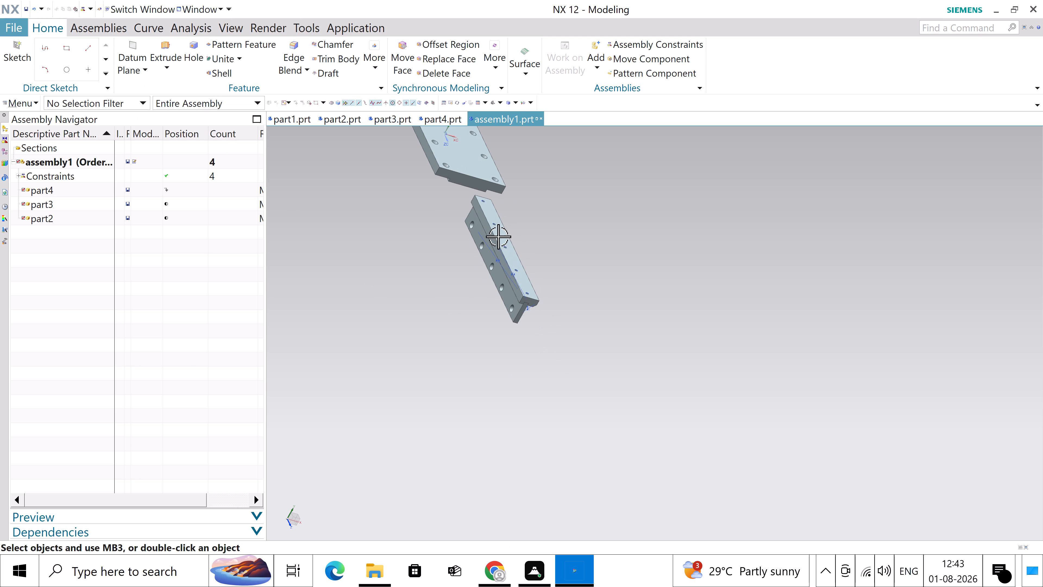
{"action": "scroll", "coordinate": [496, 233], "scroll_direction": "up", "scroll_amount": 1}
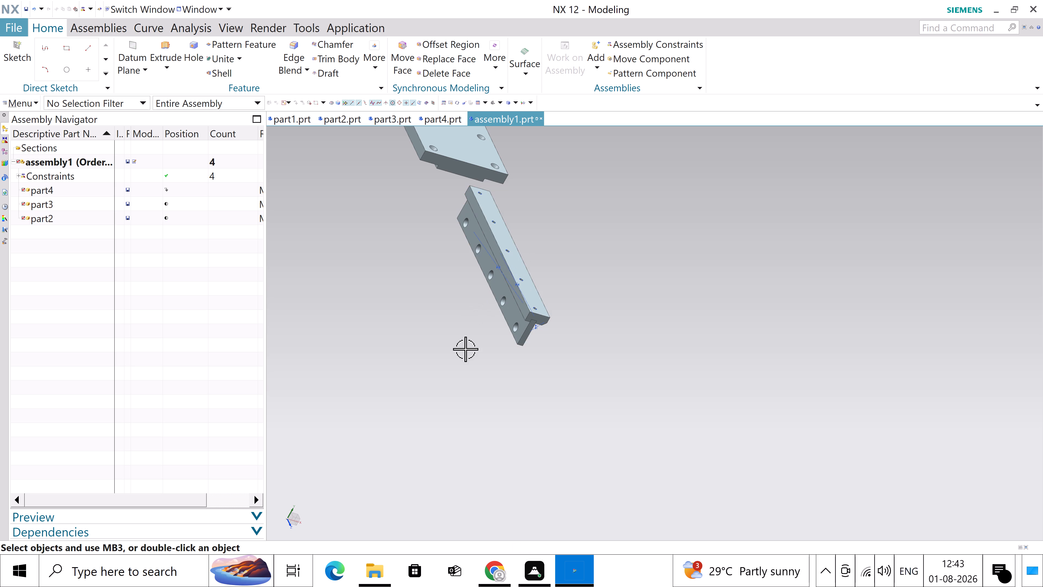
{"action": "scroll", "coordinate": [465, 349], "scroll_direction": "up", "scroll_amount": 1}
{"action": "middle_click_drag", "start_coordinate": [593, 410], "coordinate": [605, 414]}
{"action": "right_click", "coordinate": [594, 345]}
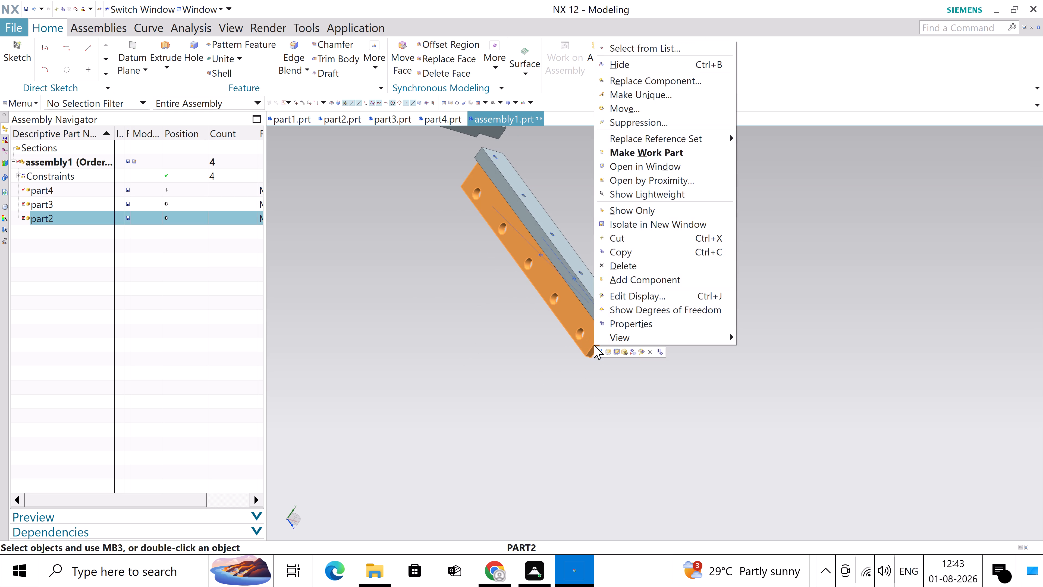
{"action": "left_click", "coordinate": [635, 308]}
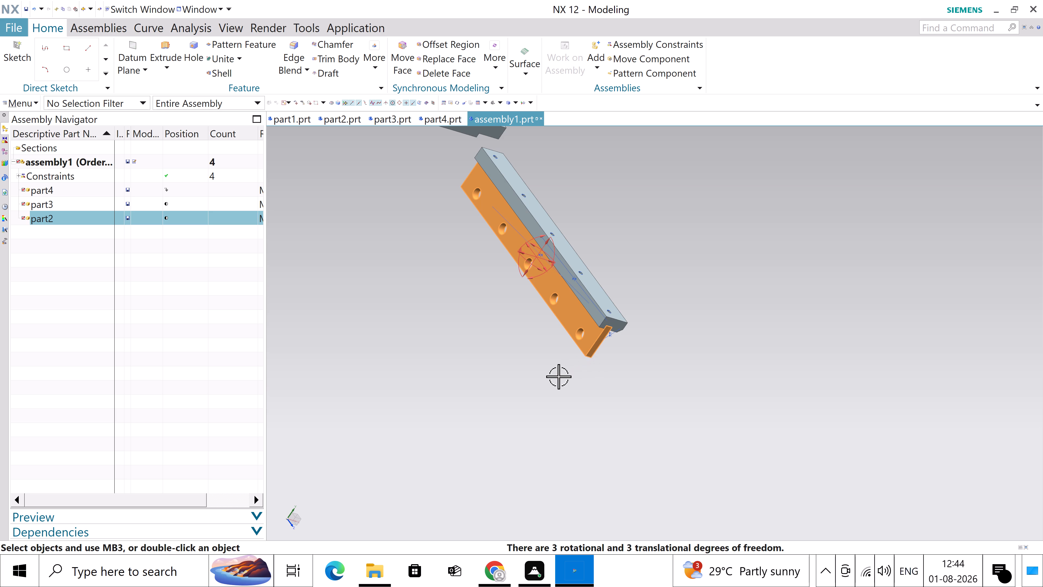
{"action": "right_click", "coordinate": [749, 233]}
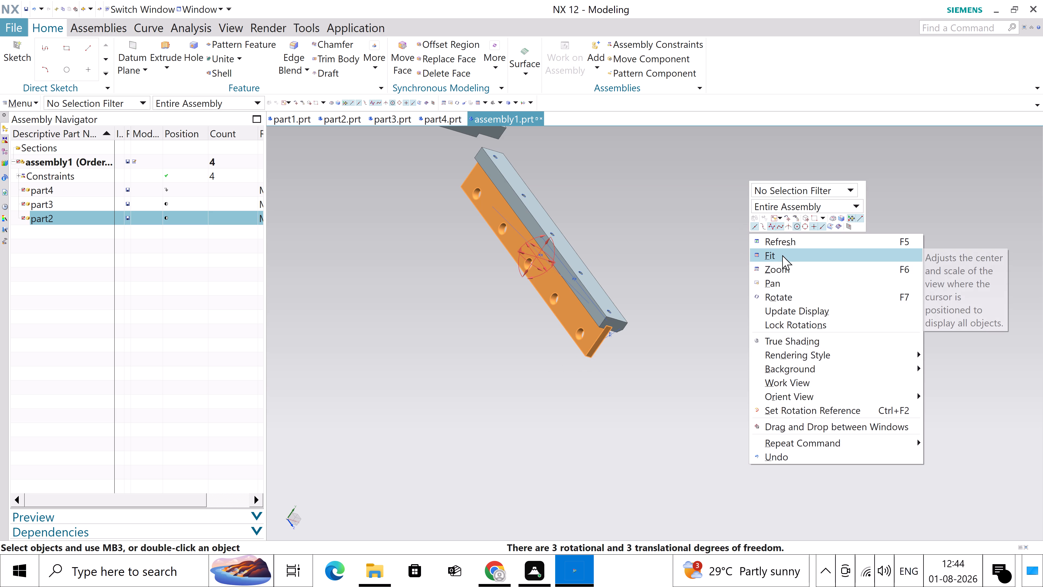
{"action": "left_click", "coordinate": [786, 242]}
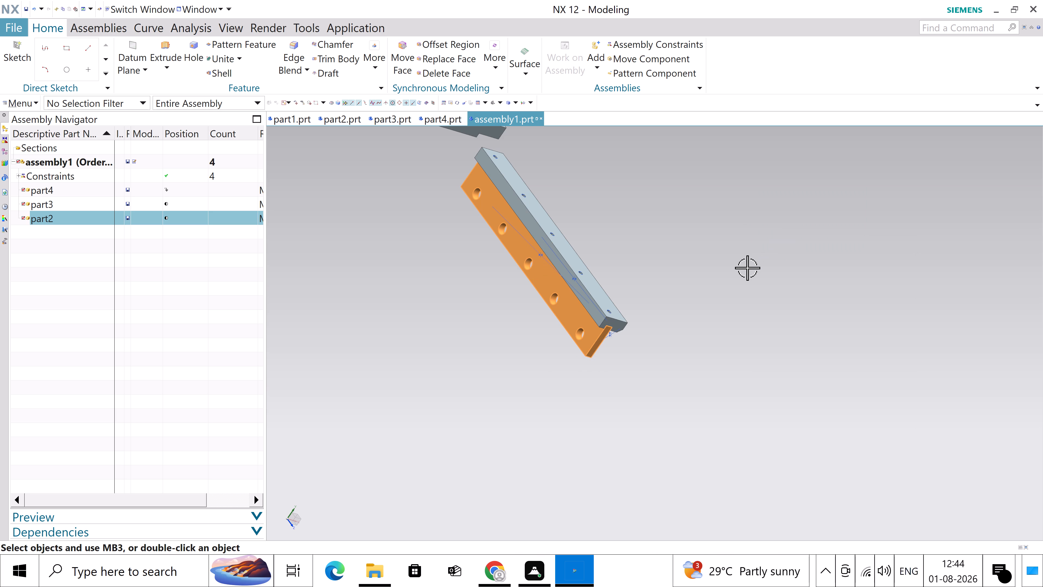
{"action": "left_click", "coordinate": [747, 268]}
Add one part1 component to the assembly with absolute anchor and location, using Move placement at X 0, Y 0, Z 0.
{"action": "middle_click_drag", "start_coordinate": [401, 263], "coordinate": [395, 259]}
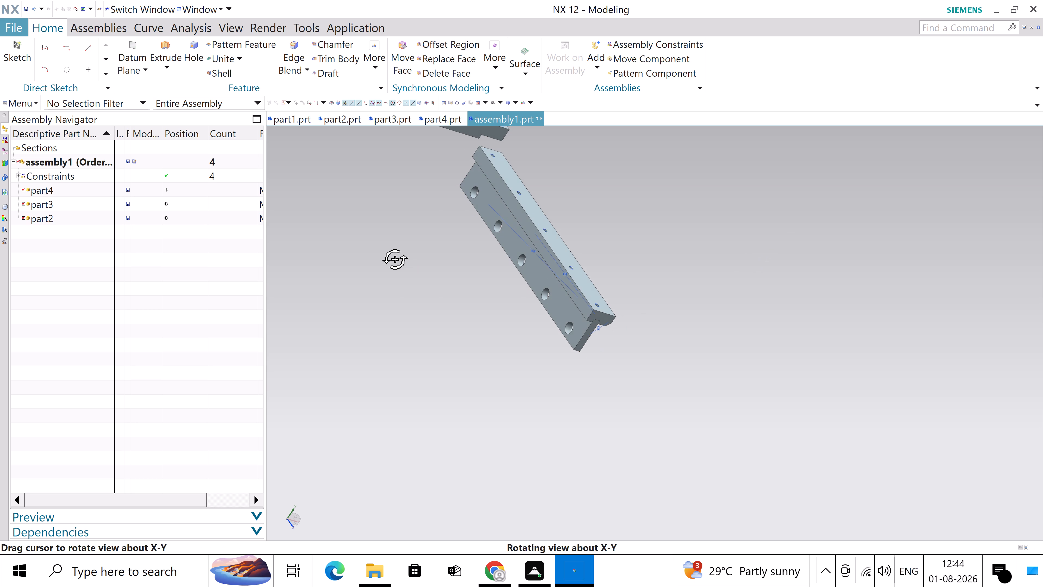
{"action": "middle_click_drag", "start_coordinate": [395, 259], "coordinate": [398, 267]}
{"action": "scroll", "coordinate": [497, 326], "scroll_direction": "down", "scroll_amount": 5}
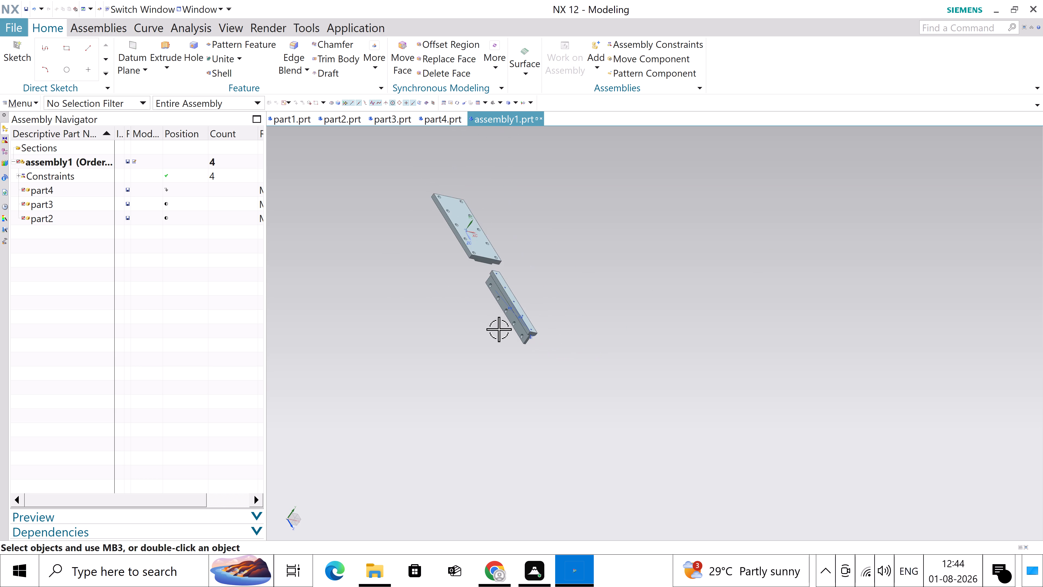
{"action": "scroll", "coordinate": [468, 301], "scroll_direction": "up", "scroll_amount": 2}
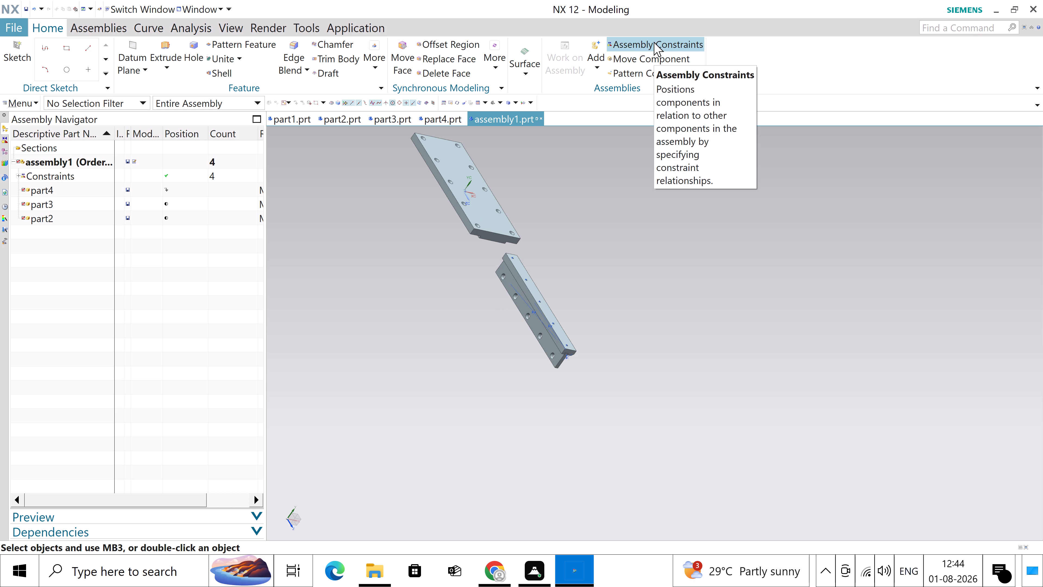
{"action": "left_click", "coordinate": [604, 67]}
{"action": "left_click", "coordinate": [605, 93]}
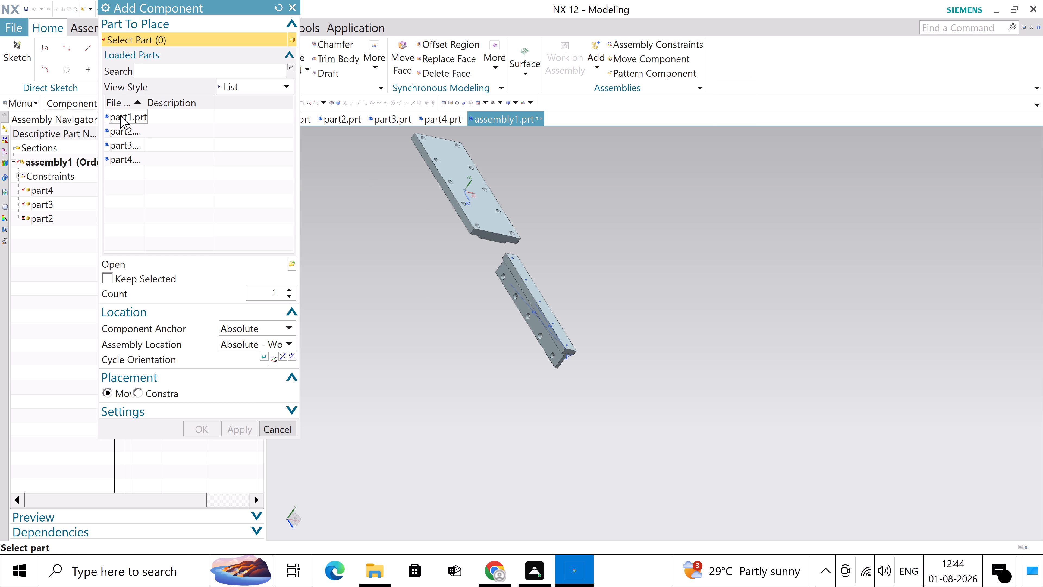
{"action": "left_click", "coordinate": [127, 159]}
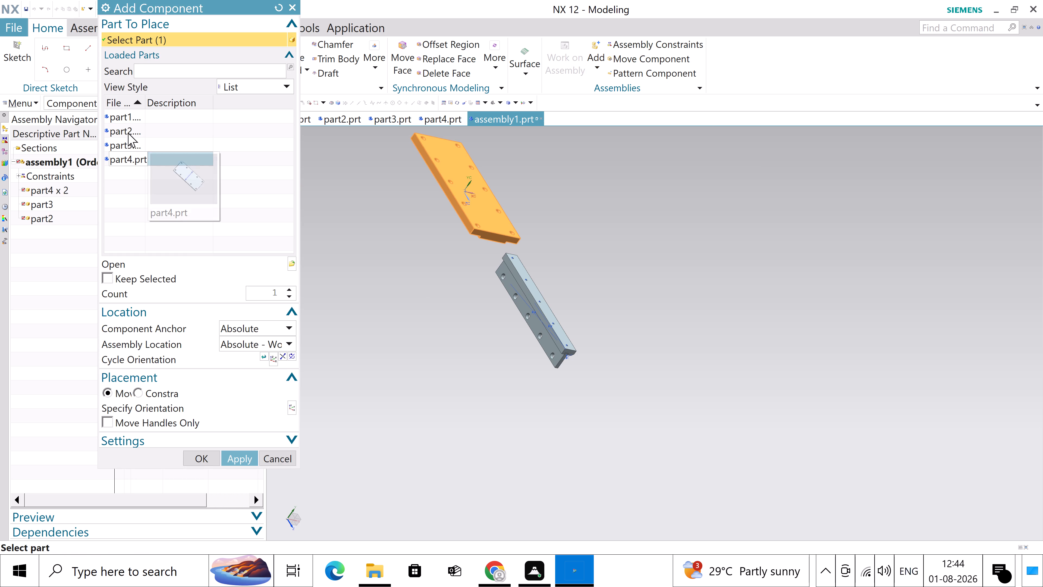
{"action": "left_click", "coordinate": [130, 117]}
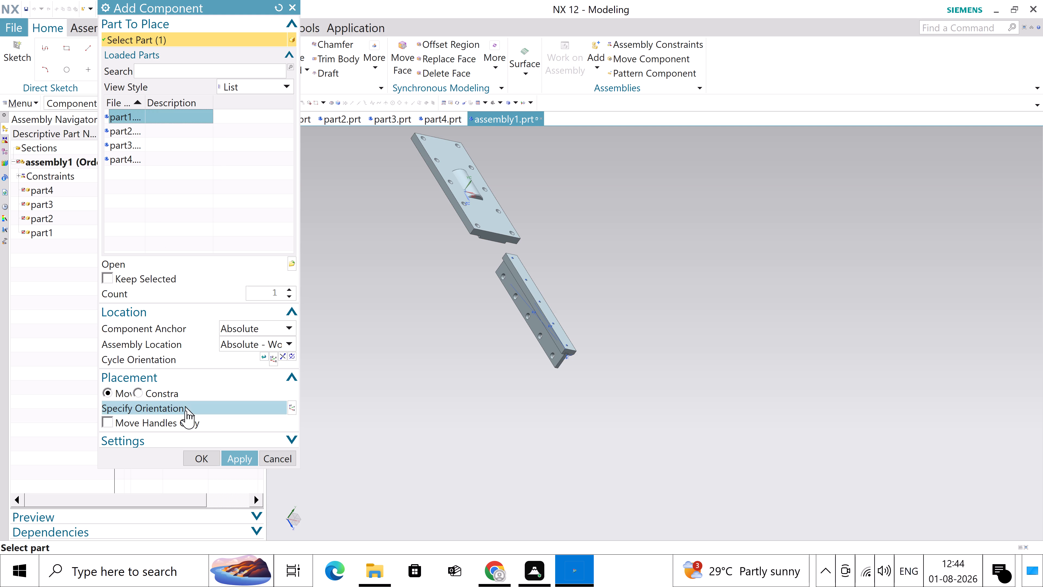
{"action": "left_click", "coordinate": [176, 402]}
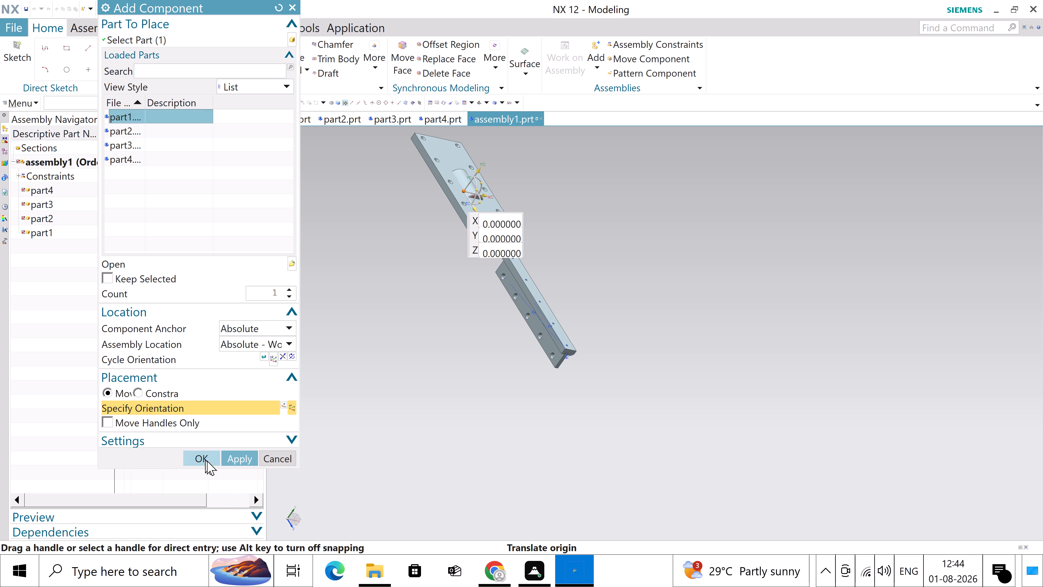
{"action": "left_click", "coordinate": [210, 464]}
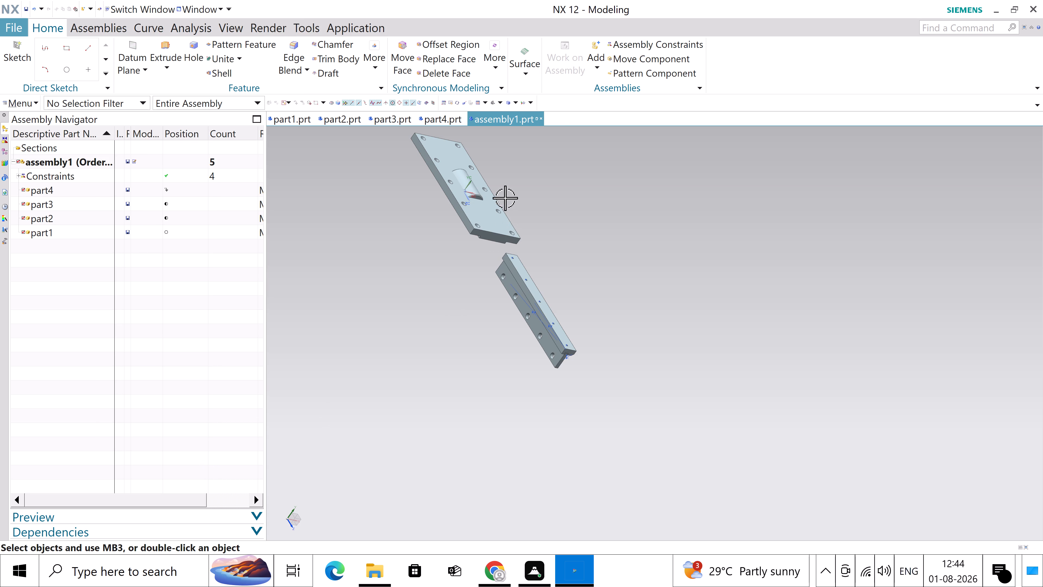
Translate the part1 roller along the ZC axis to Z 415 with Move Component, using Dynamic motion.
{"action": "left_click", "coordinate": [645, 53]}
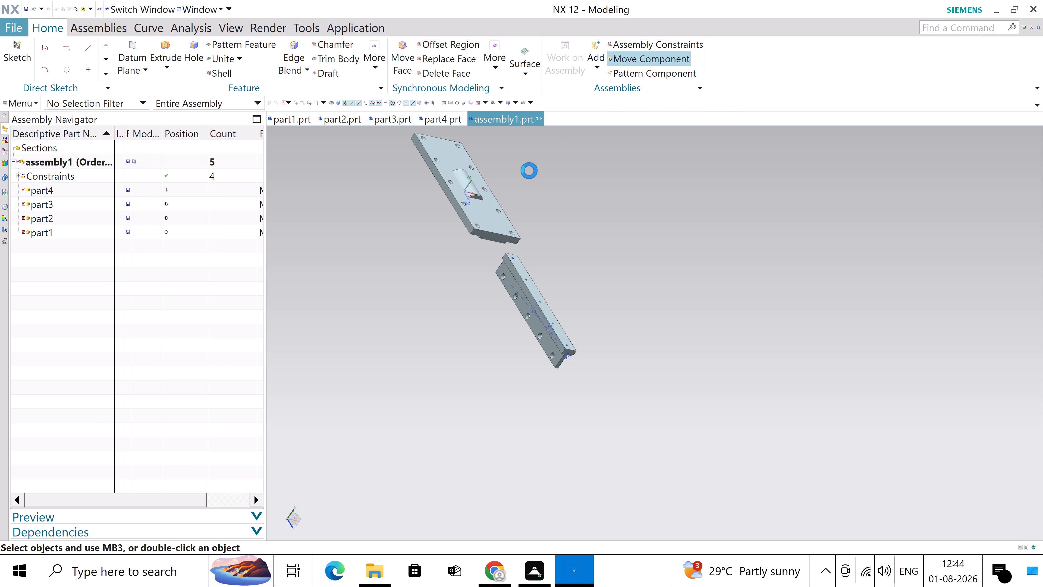
{"action": "scroll", "coordinate": [491, 190], "scroll_direction": "up", "scroll_amount": 3}
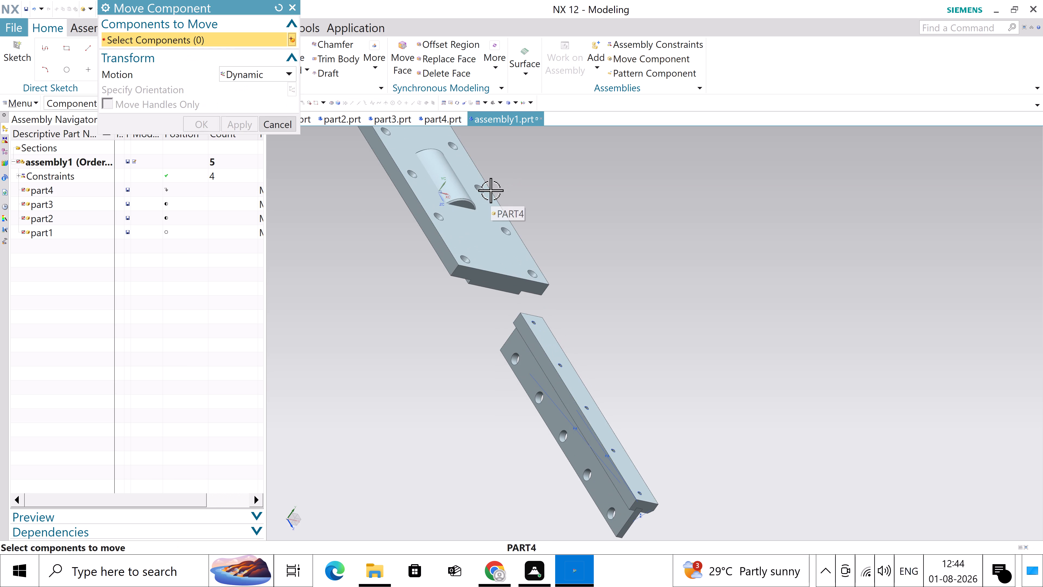
{"action": "left_click", "coordinate": [456, 201]}
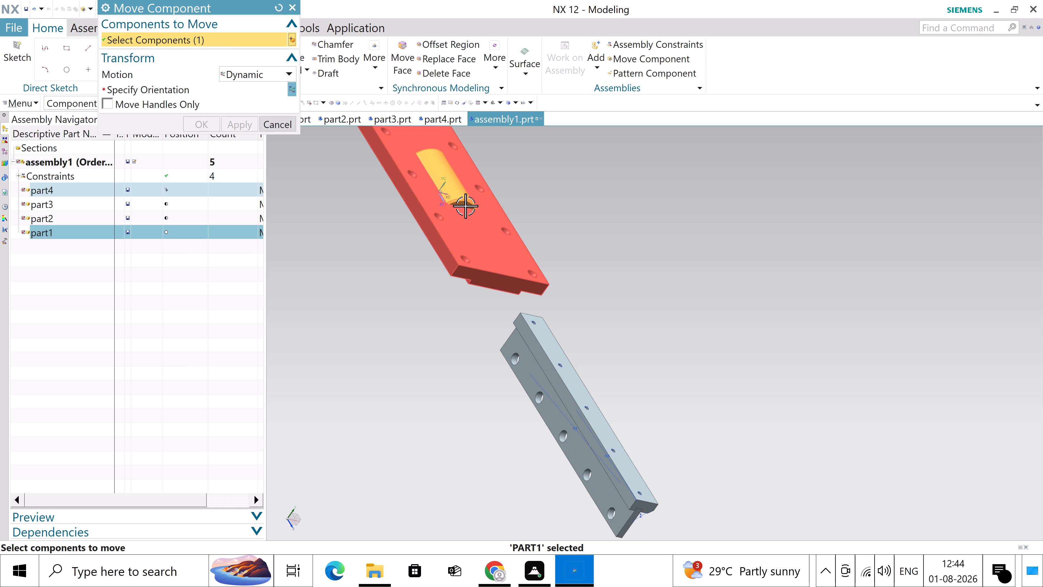
{"action": "left_click", "coordinate": [161, 92]}
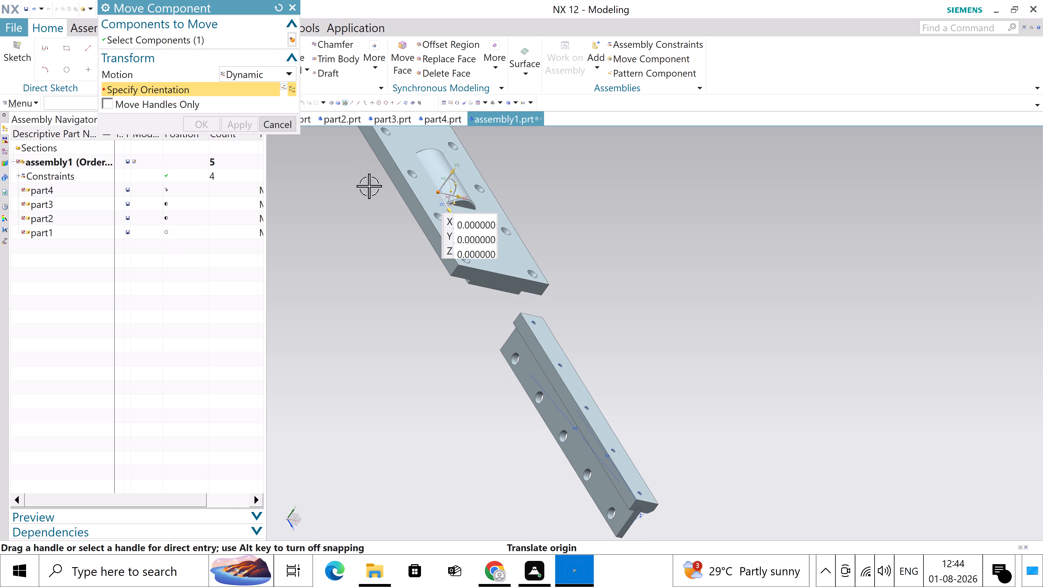
{"action": "left_click_drag", "start_coordinate": [449, 210], "coordinate": [450, 210]}
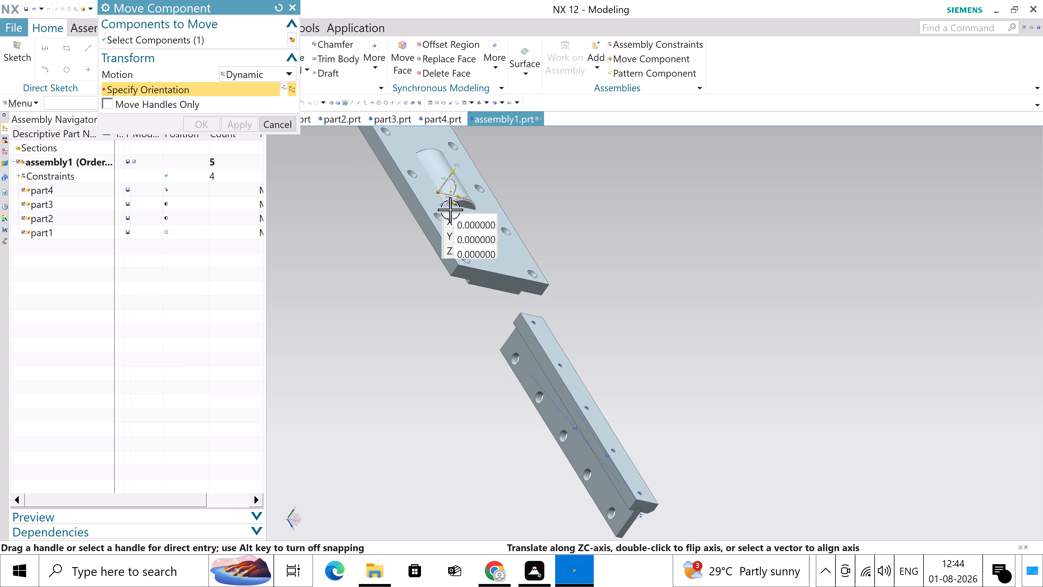
{"action": "left_click_drag", "start_coordinate": [450, 210], "coordinate": [531, 418]}
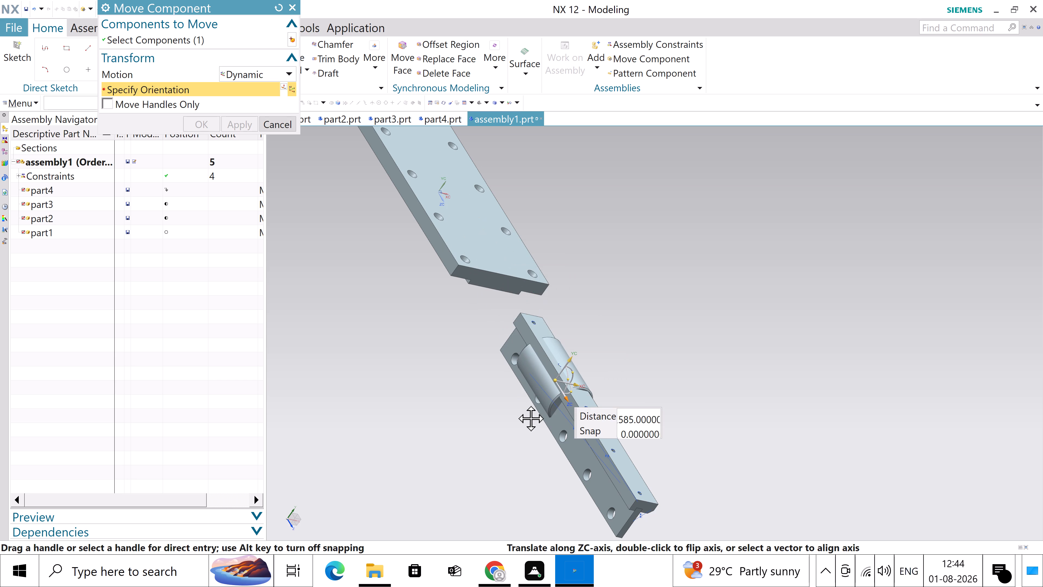
{"action": "left_click_drag", "start_coordinate": [531, 418], "coordinate": [514, 354]}
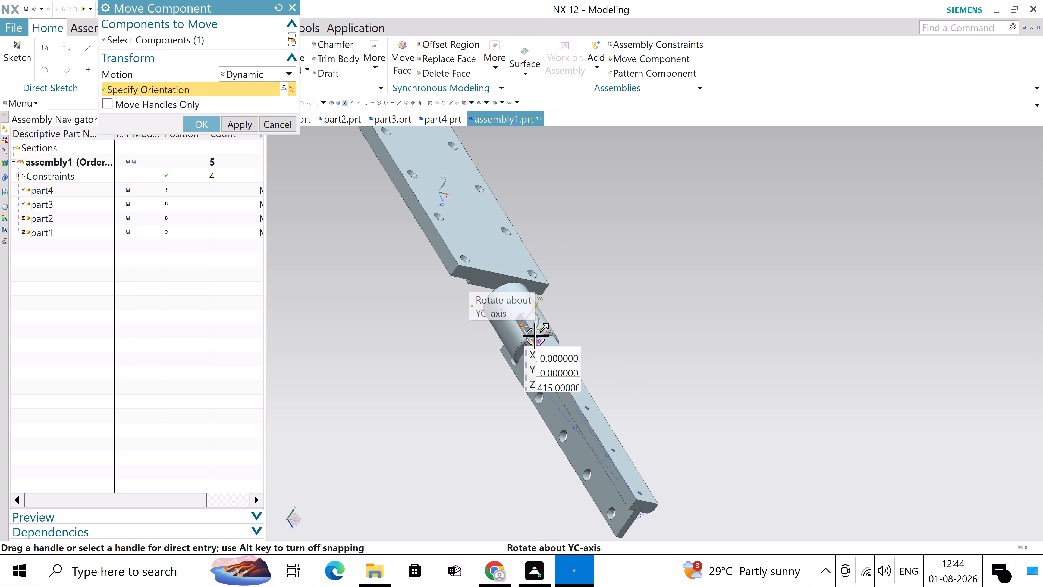
Rotate part1 about the YC axis and shift it along its own axis to about X -152.6, Z 388.1.
{"action": "left_click_drag", "start_coordinate": [535, 336], "coordinate": [561, 302]}
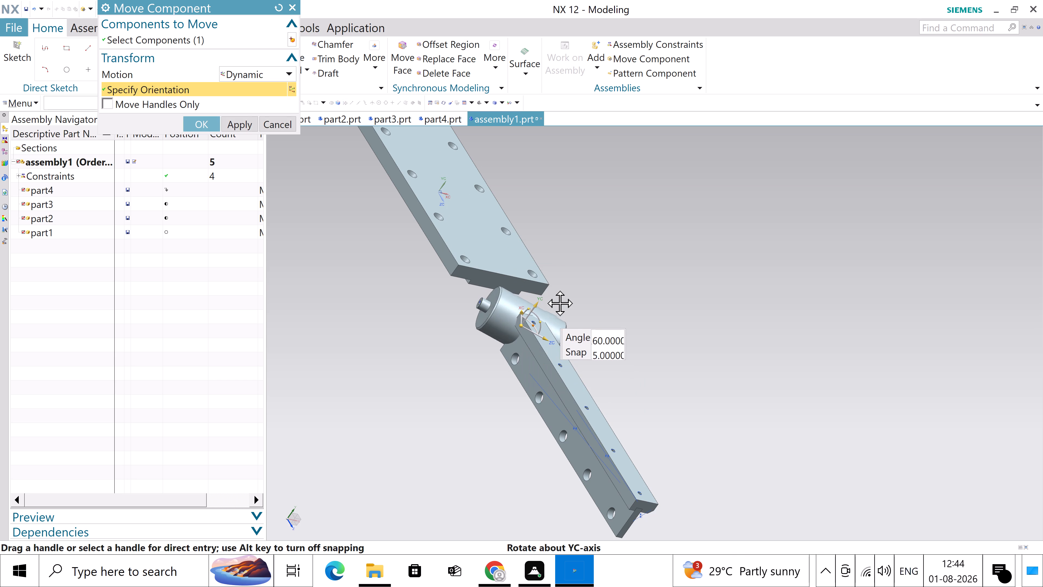
{"action": "left_click_drag", "start_coordinate": [561, 302], "coordinate": [561, 286]}
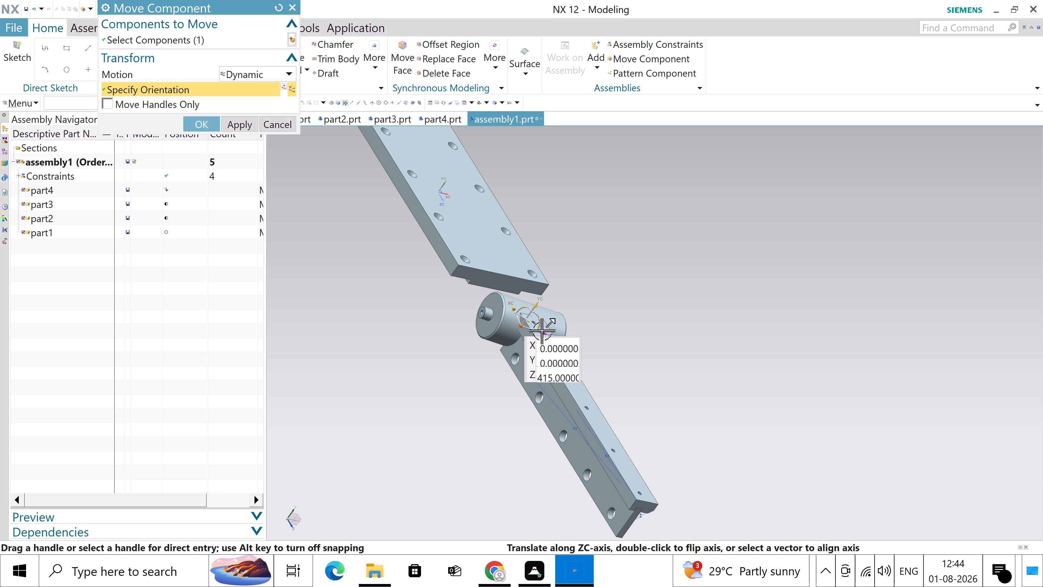
{"action": "left_click_drag", "start_coordinate": [542, 330], "coordinate": [476, 323]}
{"action": "scroll", "coordinate": [475, 350], "scroll_direction": "down", "scroll_amount": 4}
{"action": "scroll", "coordinate": [494, 410], "scroll_direction": "down", "scroll_amount": 1}
{"action": "scroll", "coordinate": [495, 410], "scroll_direction": "up", "scroll_amount": 3}
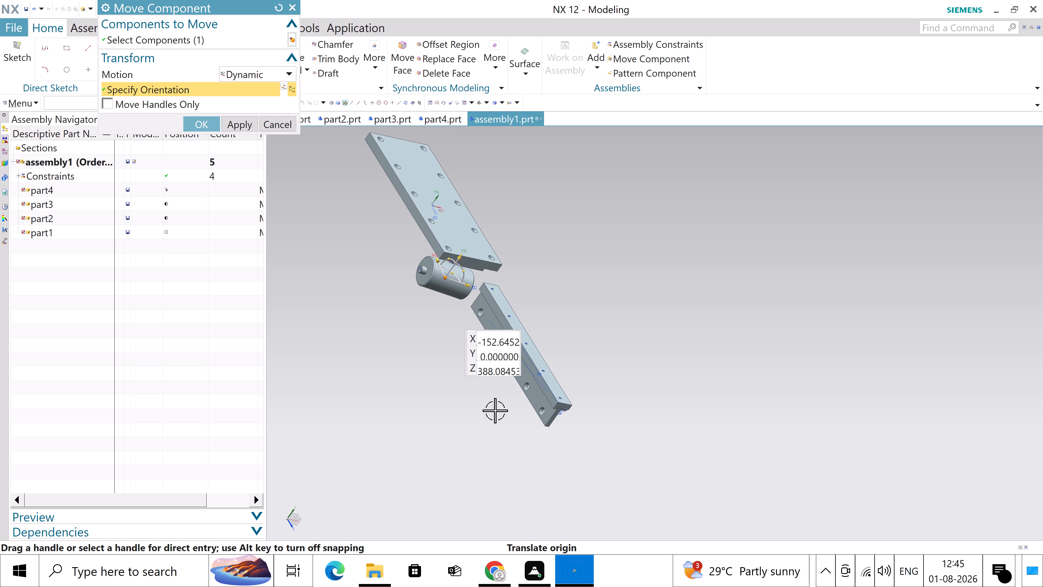
{"action": "scroll", "coordinate": [495, 410], "scroll_direction": "up", "scroll_amount": 2}
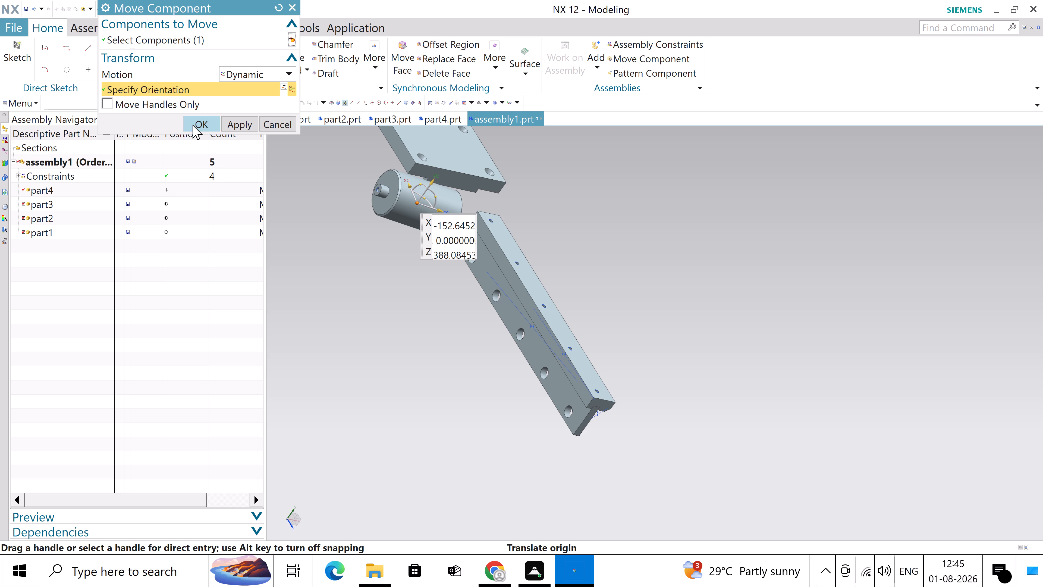
{"action": "left_click", "coordinate": [193, 126]}
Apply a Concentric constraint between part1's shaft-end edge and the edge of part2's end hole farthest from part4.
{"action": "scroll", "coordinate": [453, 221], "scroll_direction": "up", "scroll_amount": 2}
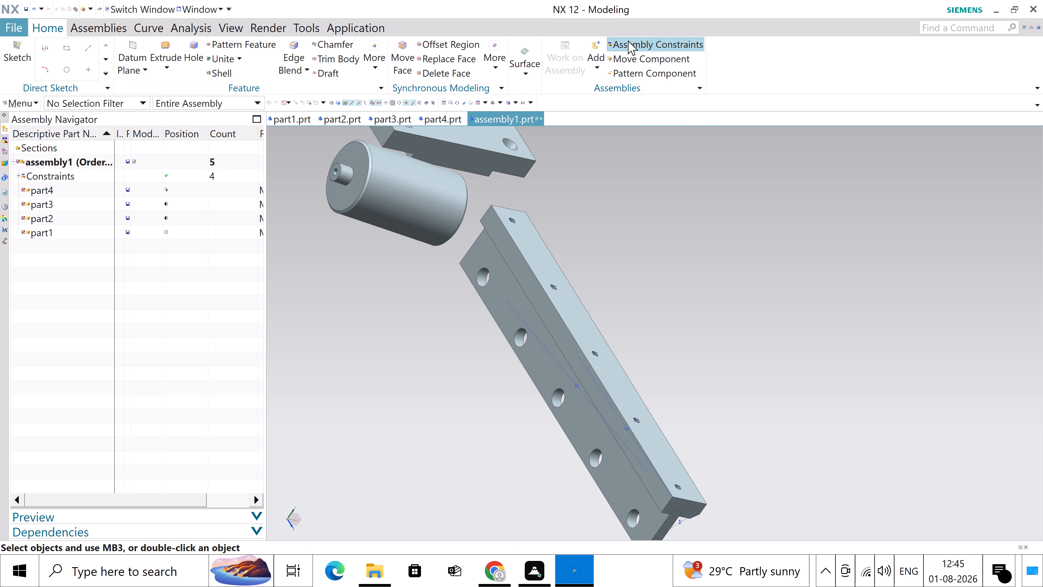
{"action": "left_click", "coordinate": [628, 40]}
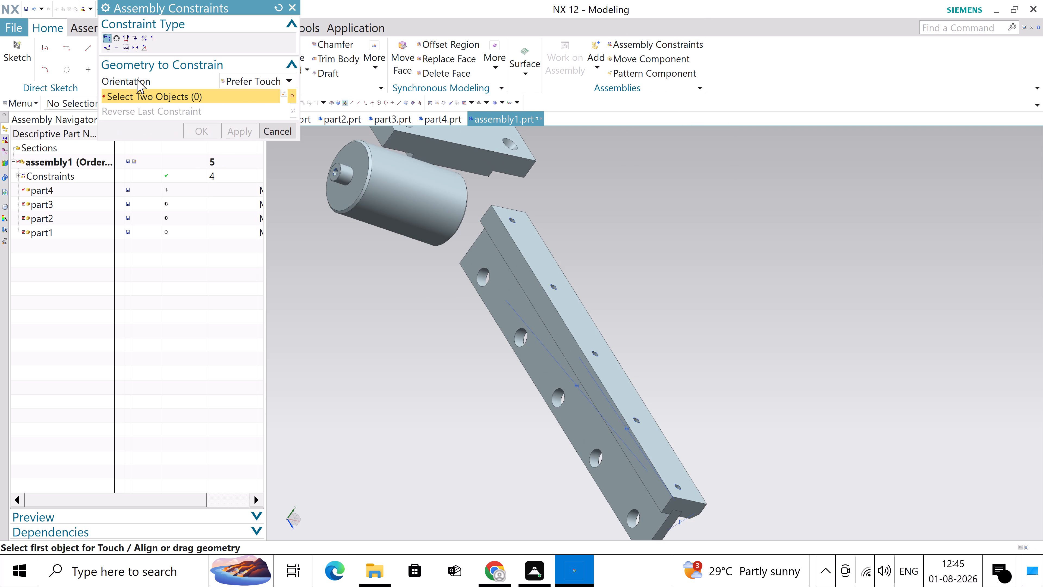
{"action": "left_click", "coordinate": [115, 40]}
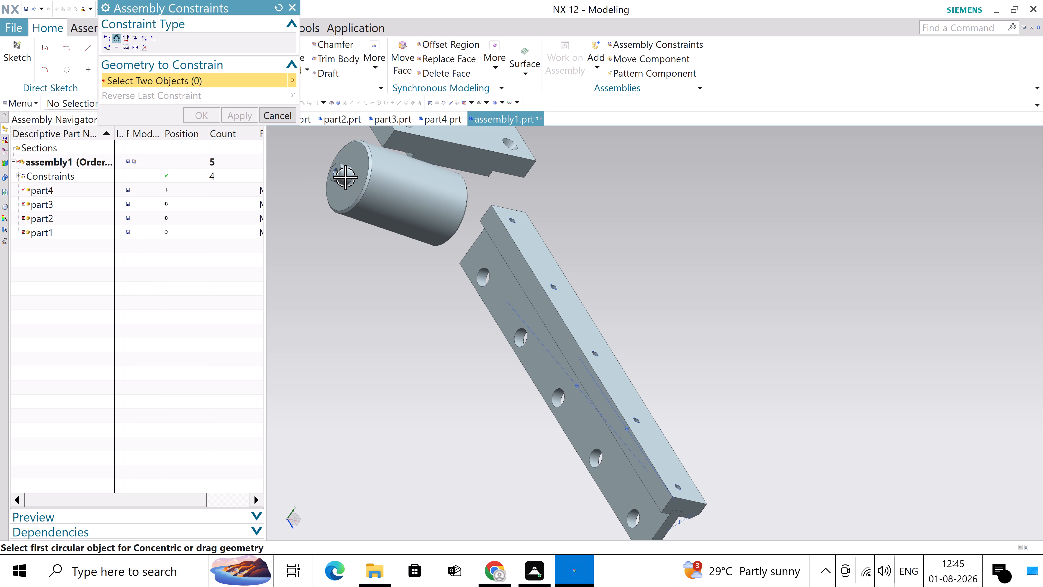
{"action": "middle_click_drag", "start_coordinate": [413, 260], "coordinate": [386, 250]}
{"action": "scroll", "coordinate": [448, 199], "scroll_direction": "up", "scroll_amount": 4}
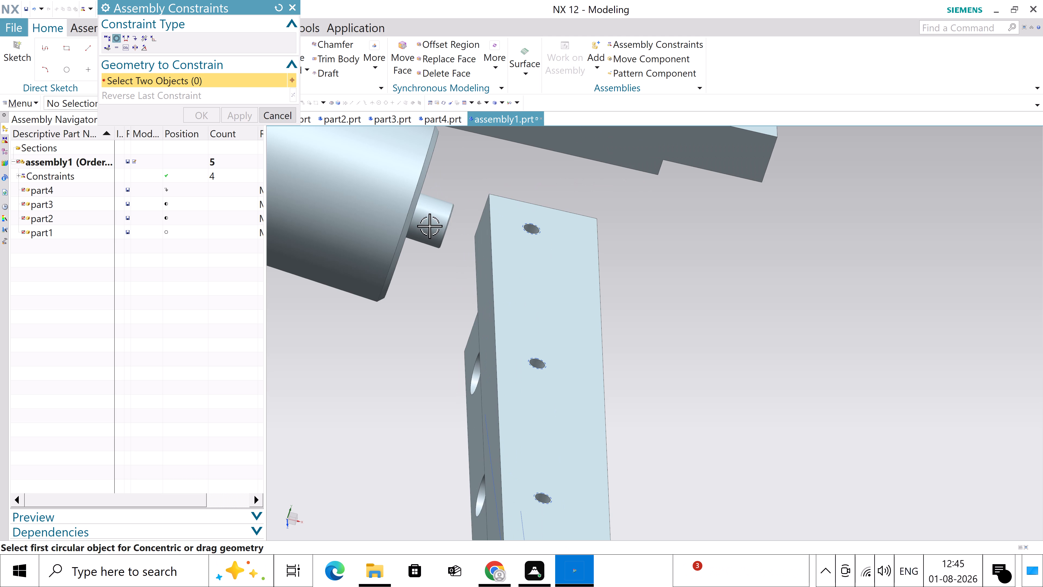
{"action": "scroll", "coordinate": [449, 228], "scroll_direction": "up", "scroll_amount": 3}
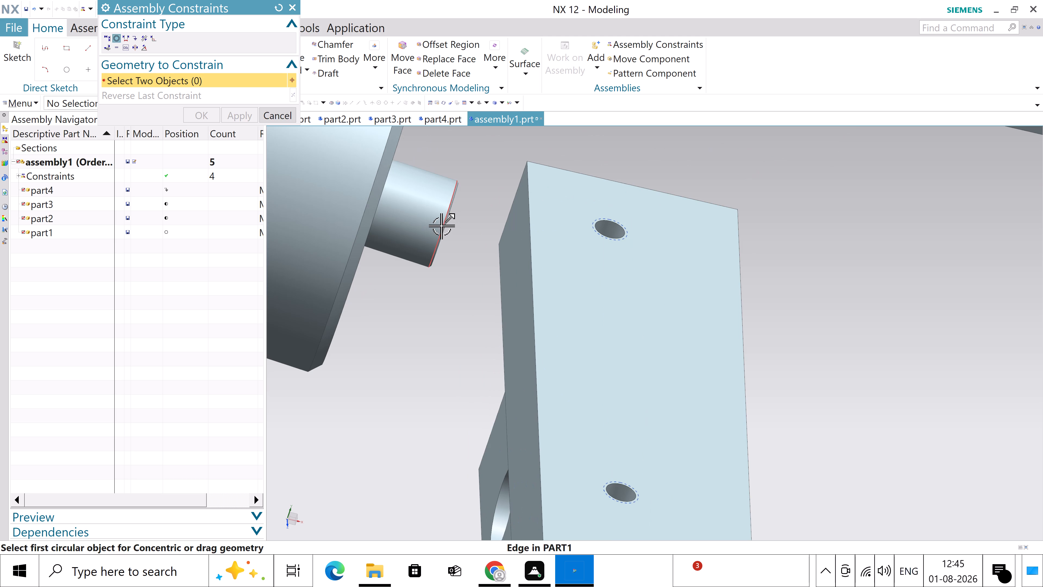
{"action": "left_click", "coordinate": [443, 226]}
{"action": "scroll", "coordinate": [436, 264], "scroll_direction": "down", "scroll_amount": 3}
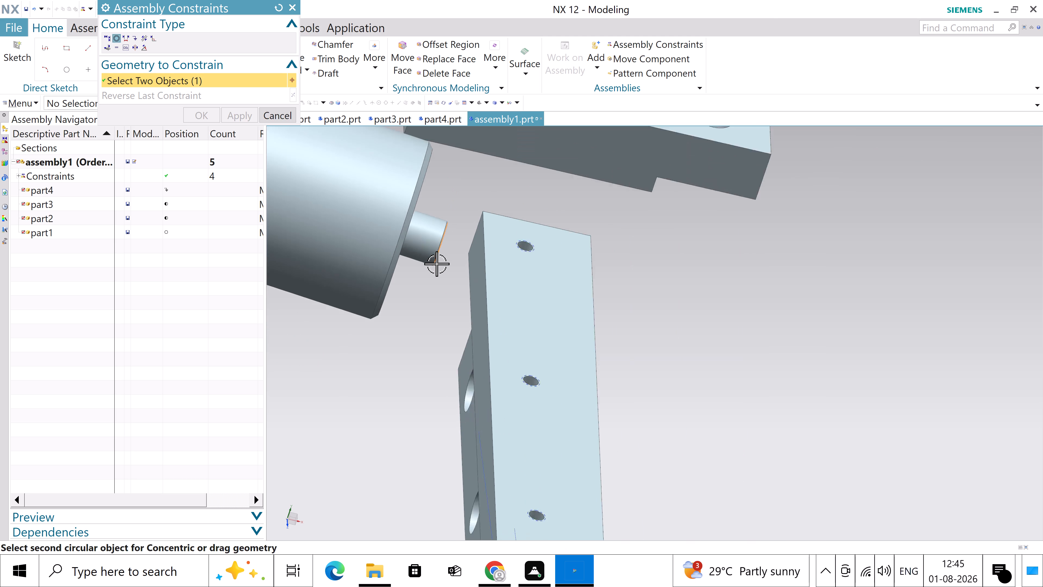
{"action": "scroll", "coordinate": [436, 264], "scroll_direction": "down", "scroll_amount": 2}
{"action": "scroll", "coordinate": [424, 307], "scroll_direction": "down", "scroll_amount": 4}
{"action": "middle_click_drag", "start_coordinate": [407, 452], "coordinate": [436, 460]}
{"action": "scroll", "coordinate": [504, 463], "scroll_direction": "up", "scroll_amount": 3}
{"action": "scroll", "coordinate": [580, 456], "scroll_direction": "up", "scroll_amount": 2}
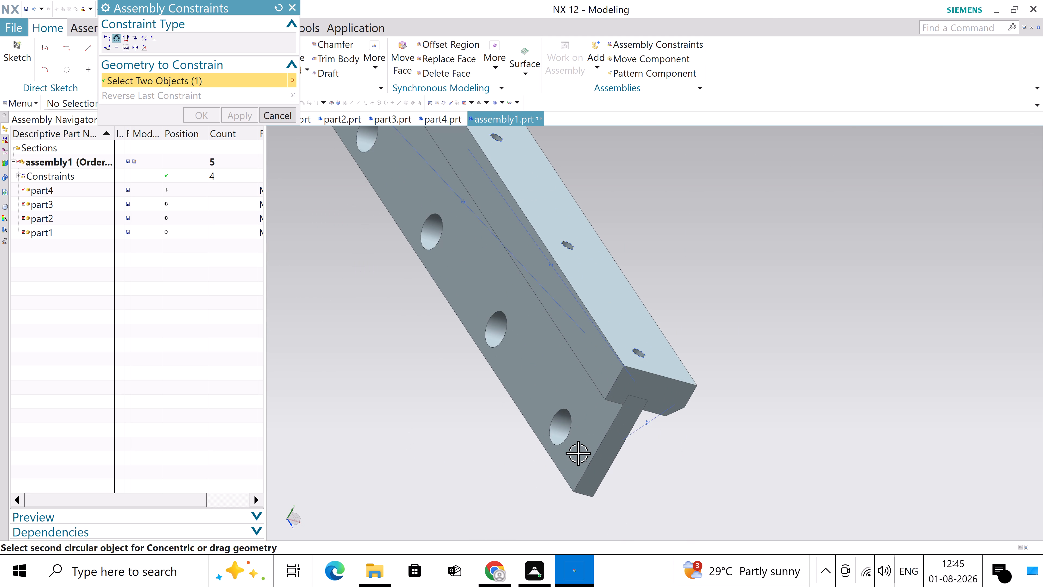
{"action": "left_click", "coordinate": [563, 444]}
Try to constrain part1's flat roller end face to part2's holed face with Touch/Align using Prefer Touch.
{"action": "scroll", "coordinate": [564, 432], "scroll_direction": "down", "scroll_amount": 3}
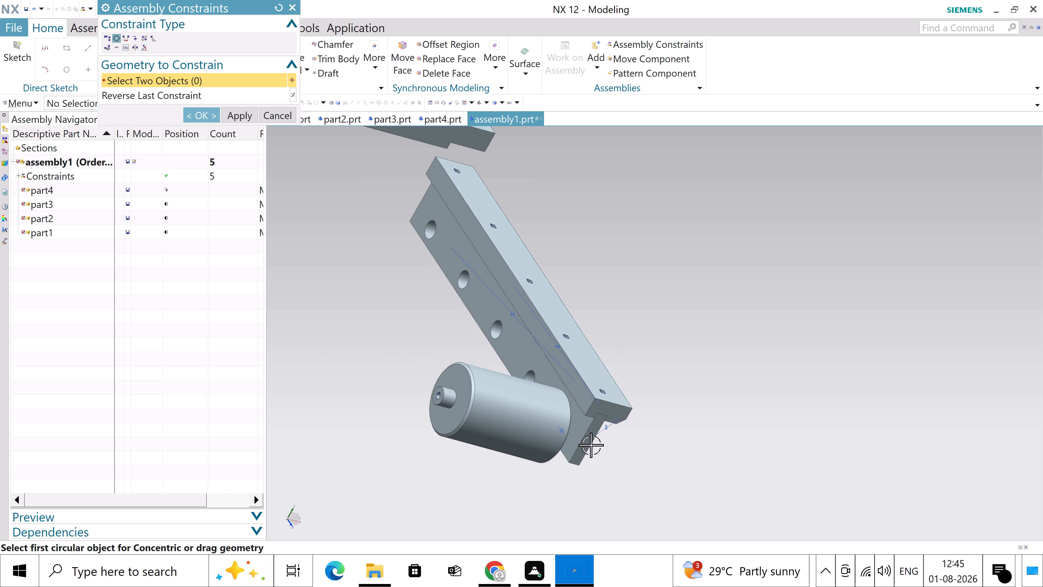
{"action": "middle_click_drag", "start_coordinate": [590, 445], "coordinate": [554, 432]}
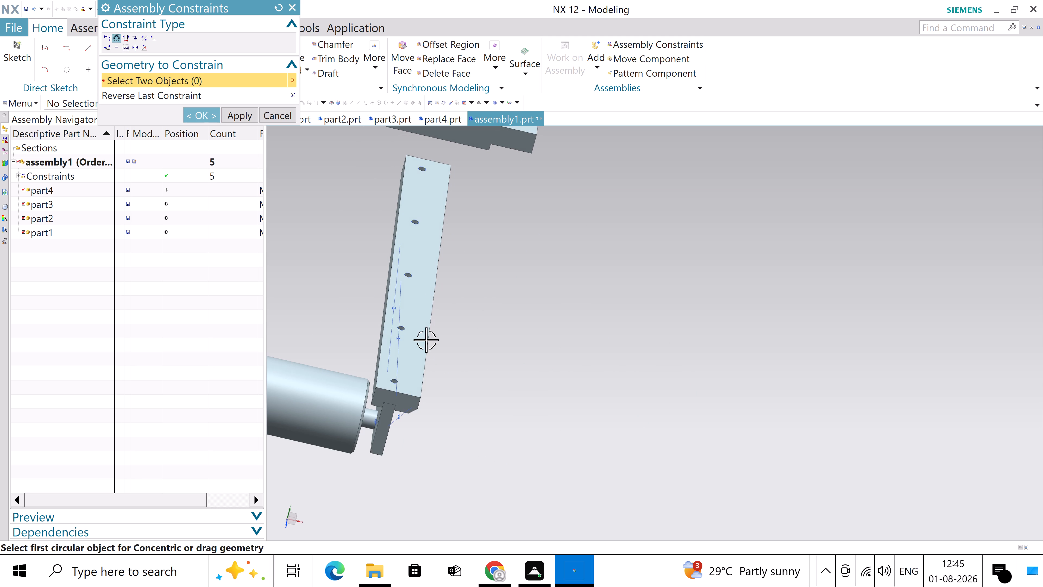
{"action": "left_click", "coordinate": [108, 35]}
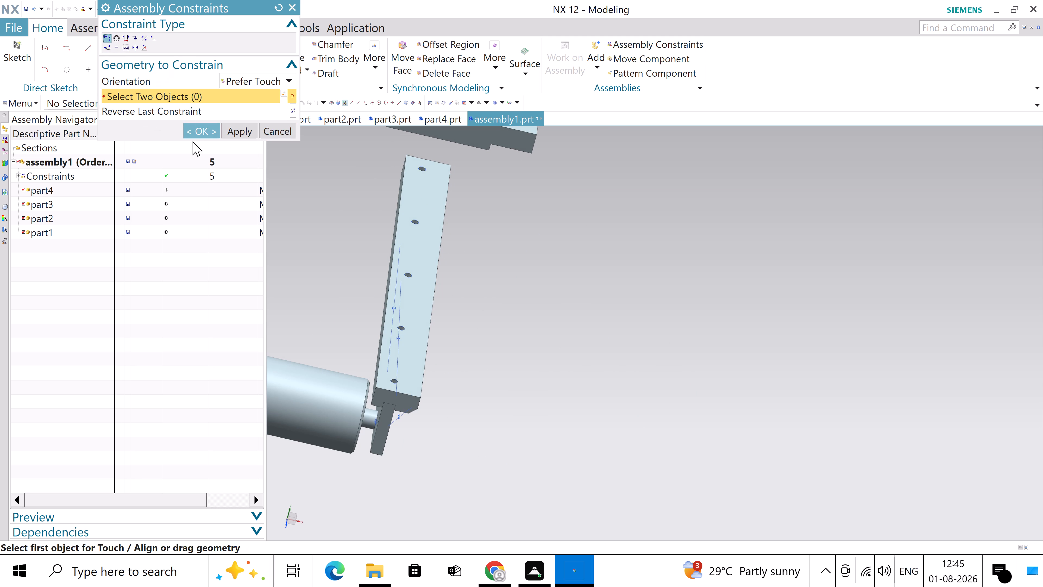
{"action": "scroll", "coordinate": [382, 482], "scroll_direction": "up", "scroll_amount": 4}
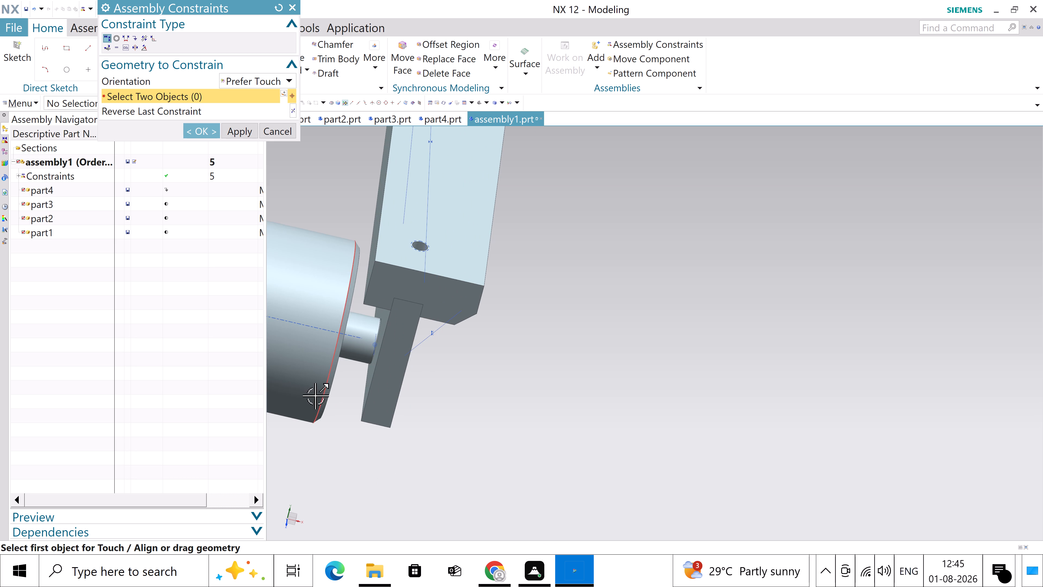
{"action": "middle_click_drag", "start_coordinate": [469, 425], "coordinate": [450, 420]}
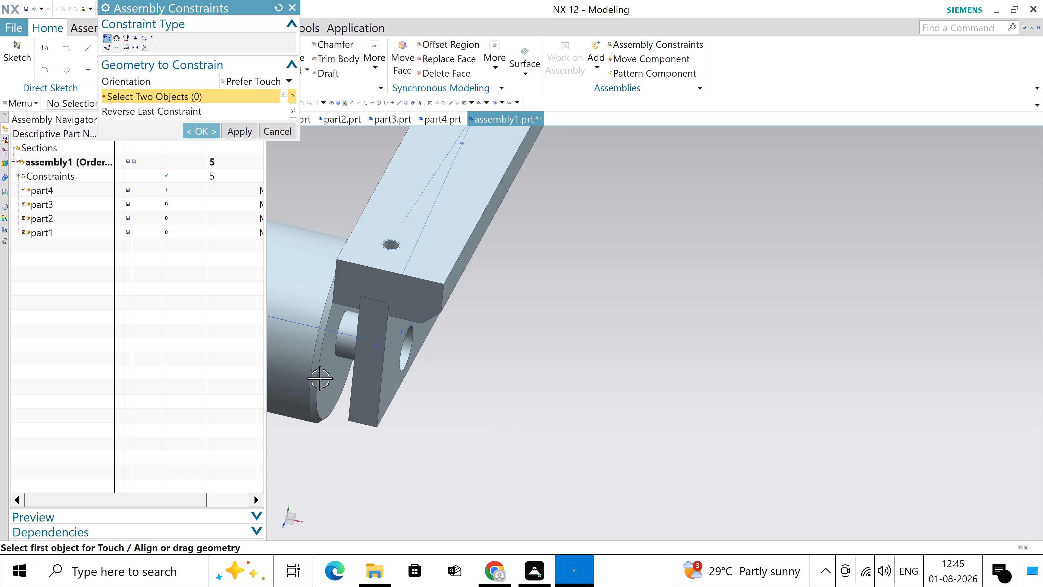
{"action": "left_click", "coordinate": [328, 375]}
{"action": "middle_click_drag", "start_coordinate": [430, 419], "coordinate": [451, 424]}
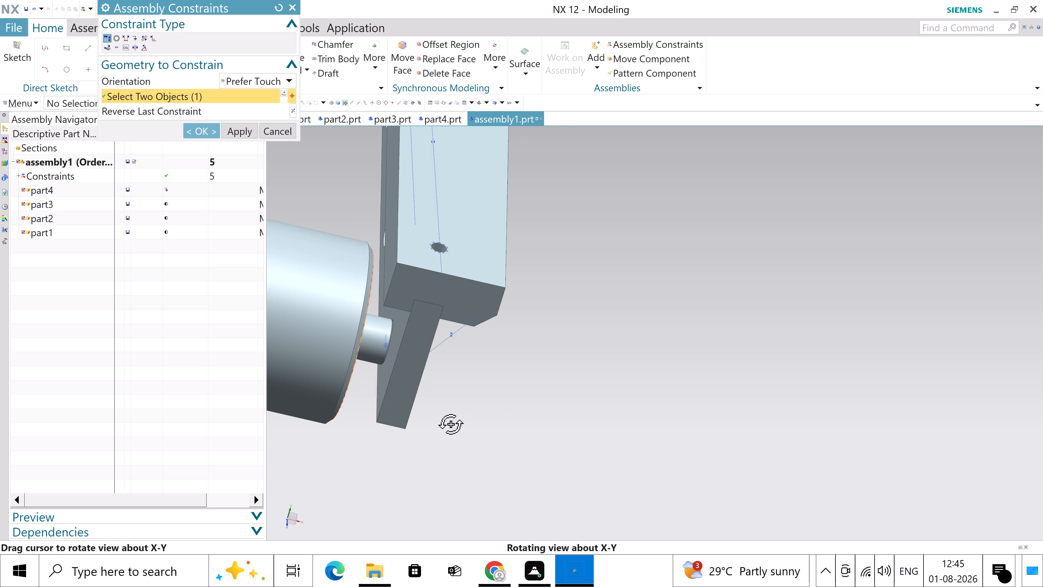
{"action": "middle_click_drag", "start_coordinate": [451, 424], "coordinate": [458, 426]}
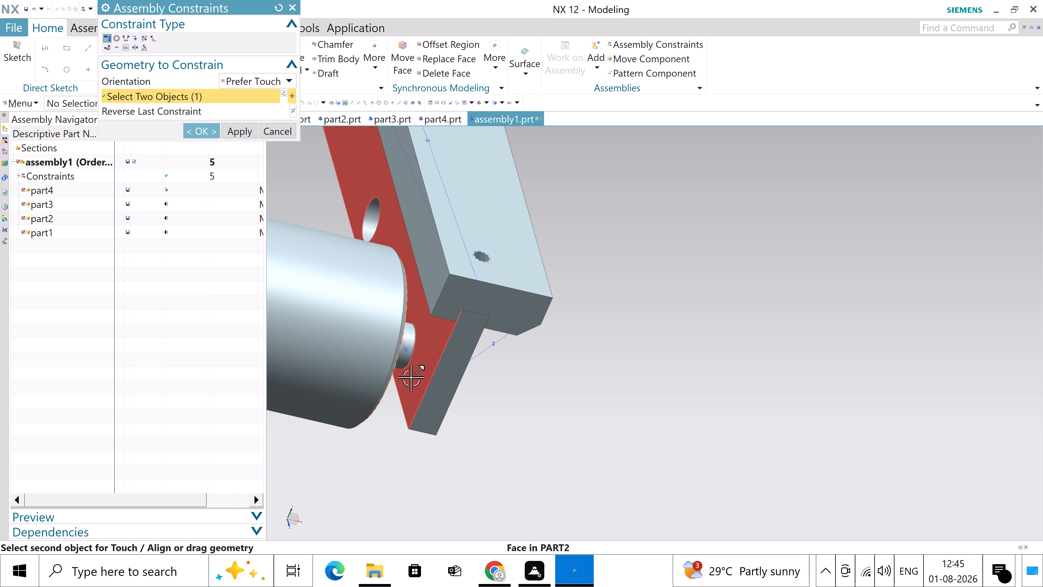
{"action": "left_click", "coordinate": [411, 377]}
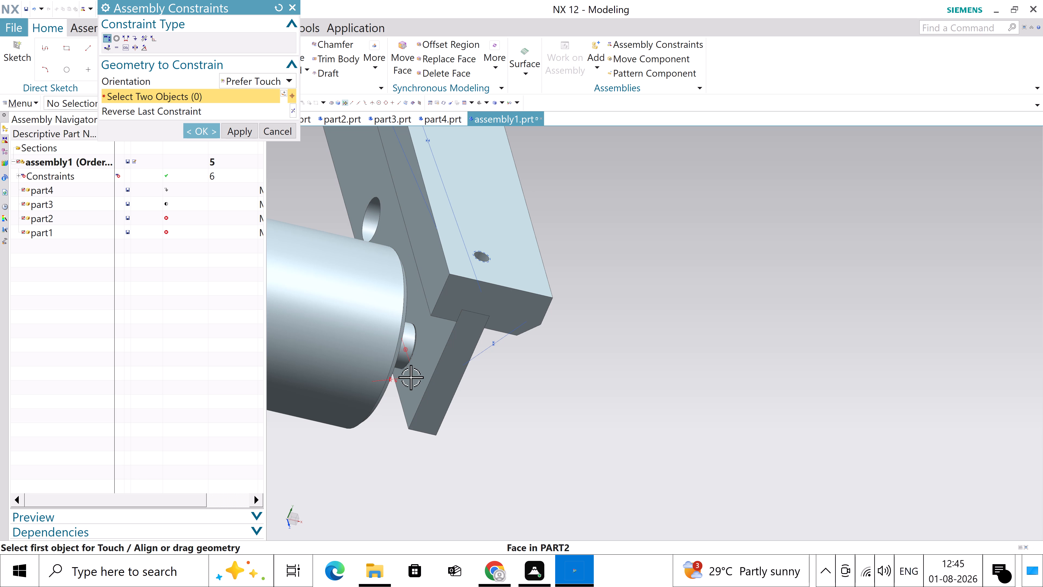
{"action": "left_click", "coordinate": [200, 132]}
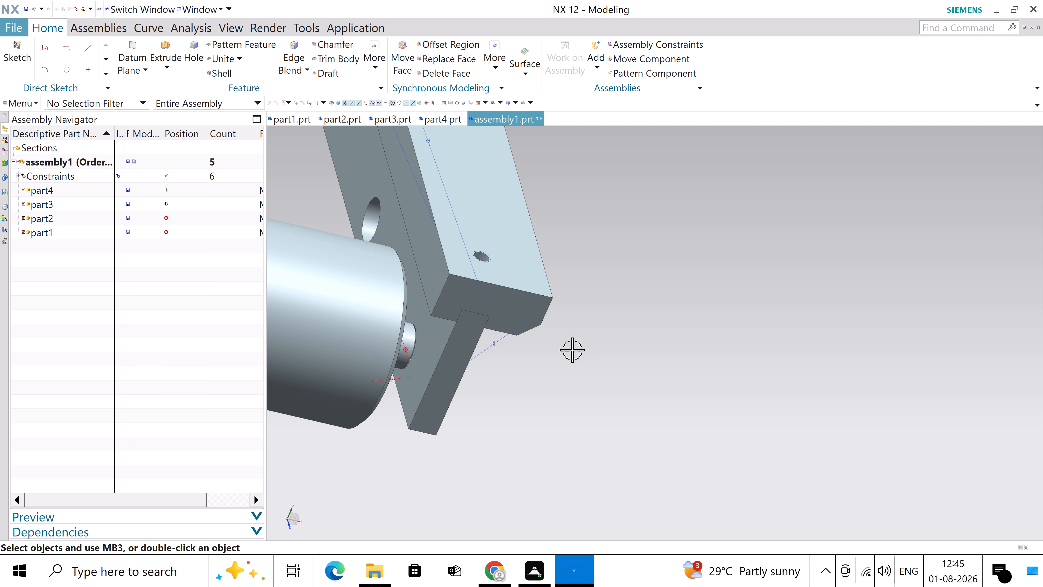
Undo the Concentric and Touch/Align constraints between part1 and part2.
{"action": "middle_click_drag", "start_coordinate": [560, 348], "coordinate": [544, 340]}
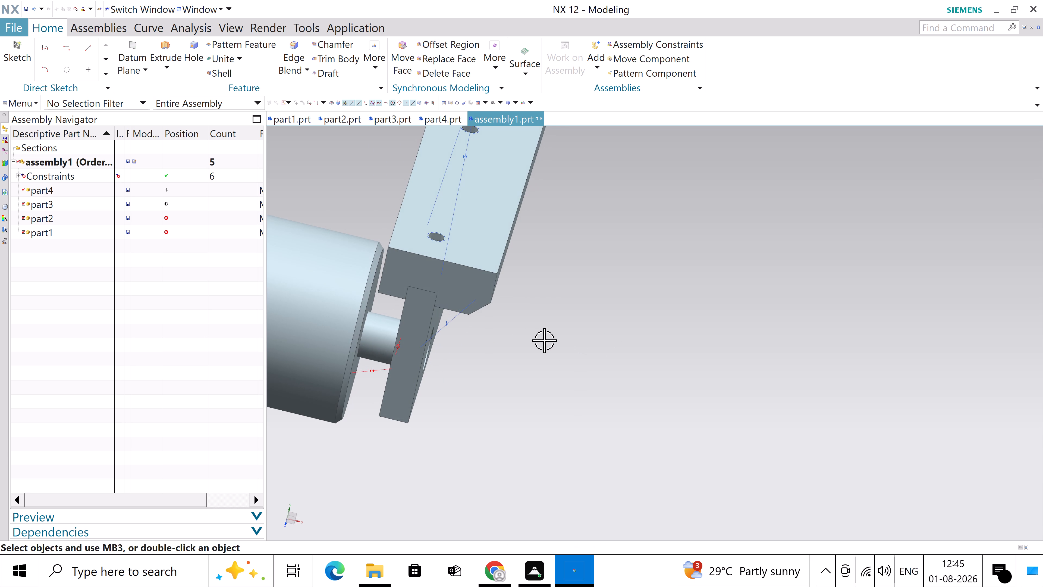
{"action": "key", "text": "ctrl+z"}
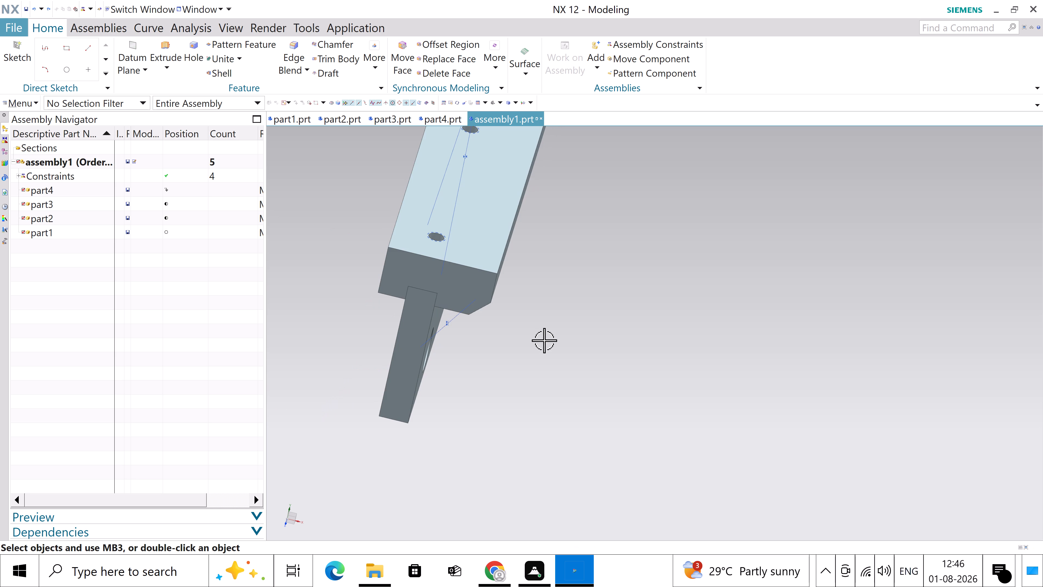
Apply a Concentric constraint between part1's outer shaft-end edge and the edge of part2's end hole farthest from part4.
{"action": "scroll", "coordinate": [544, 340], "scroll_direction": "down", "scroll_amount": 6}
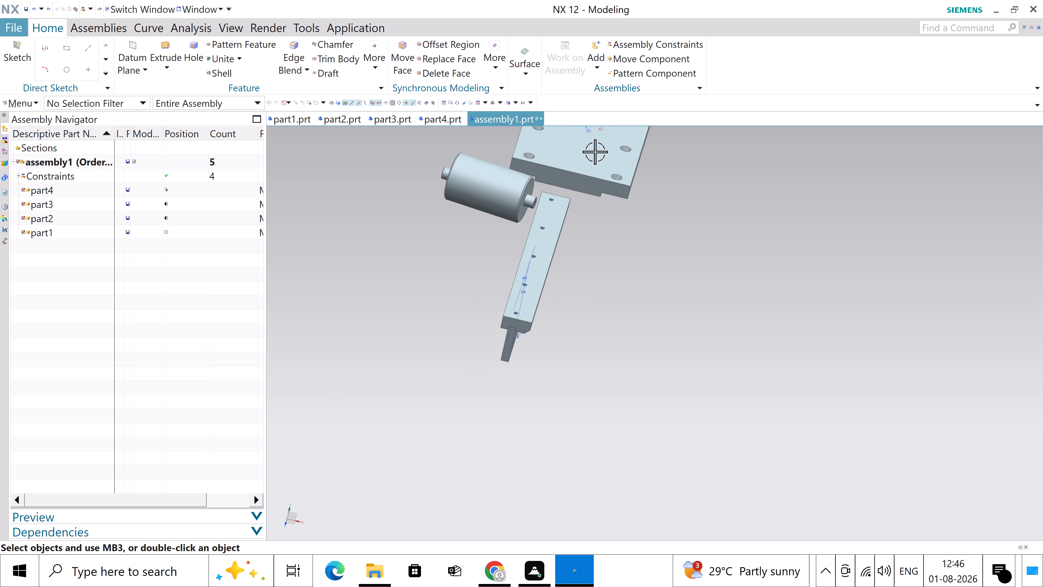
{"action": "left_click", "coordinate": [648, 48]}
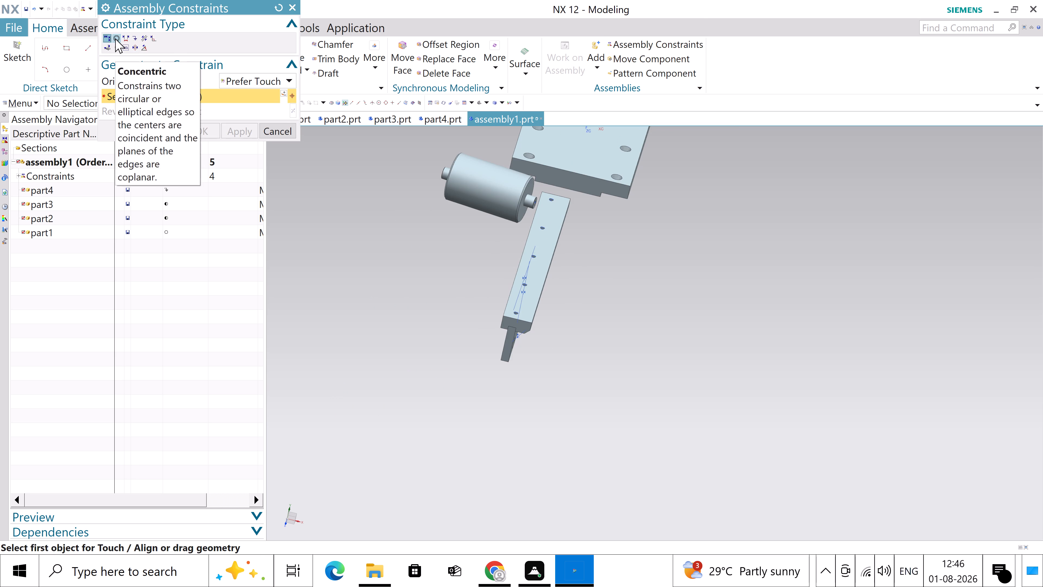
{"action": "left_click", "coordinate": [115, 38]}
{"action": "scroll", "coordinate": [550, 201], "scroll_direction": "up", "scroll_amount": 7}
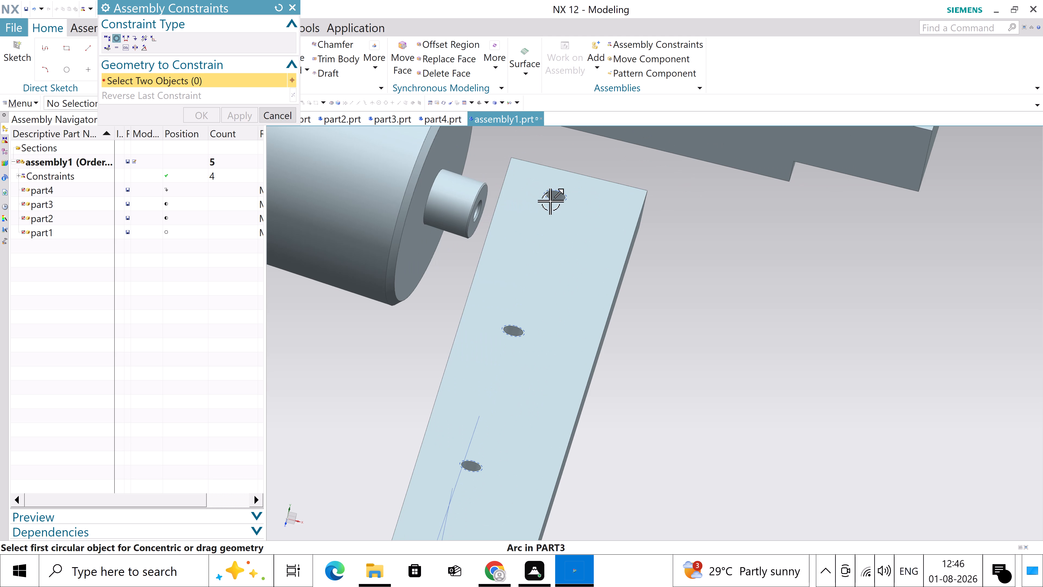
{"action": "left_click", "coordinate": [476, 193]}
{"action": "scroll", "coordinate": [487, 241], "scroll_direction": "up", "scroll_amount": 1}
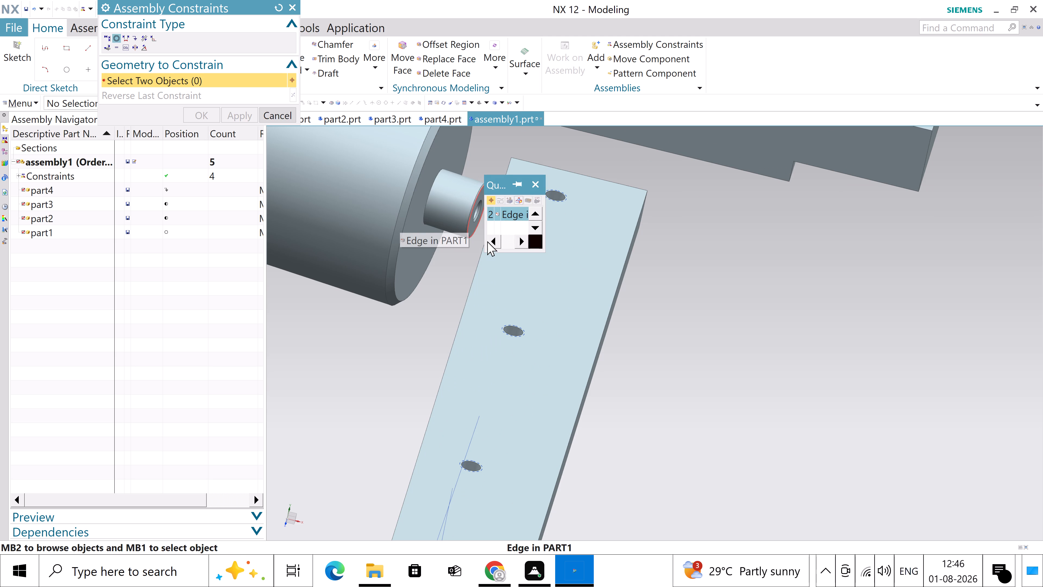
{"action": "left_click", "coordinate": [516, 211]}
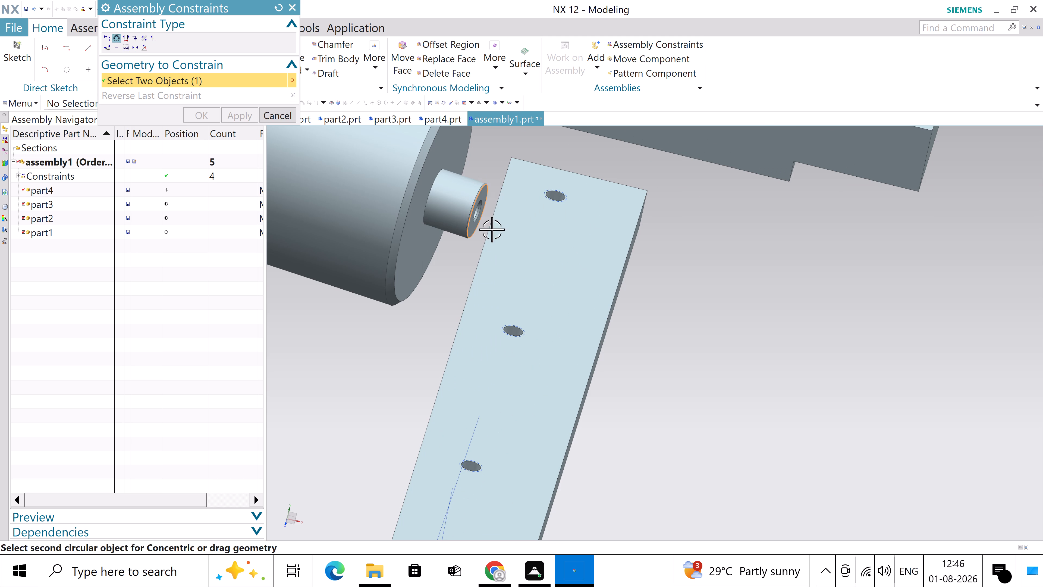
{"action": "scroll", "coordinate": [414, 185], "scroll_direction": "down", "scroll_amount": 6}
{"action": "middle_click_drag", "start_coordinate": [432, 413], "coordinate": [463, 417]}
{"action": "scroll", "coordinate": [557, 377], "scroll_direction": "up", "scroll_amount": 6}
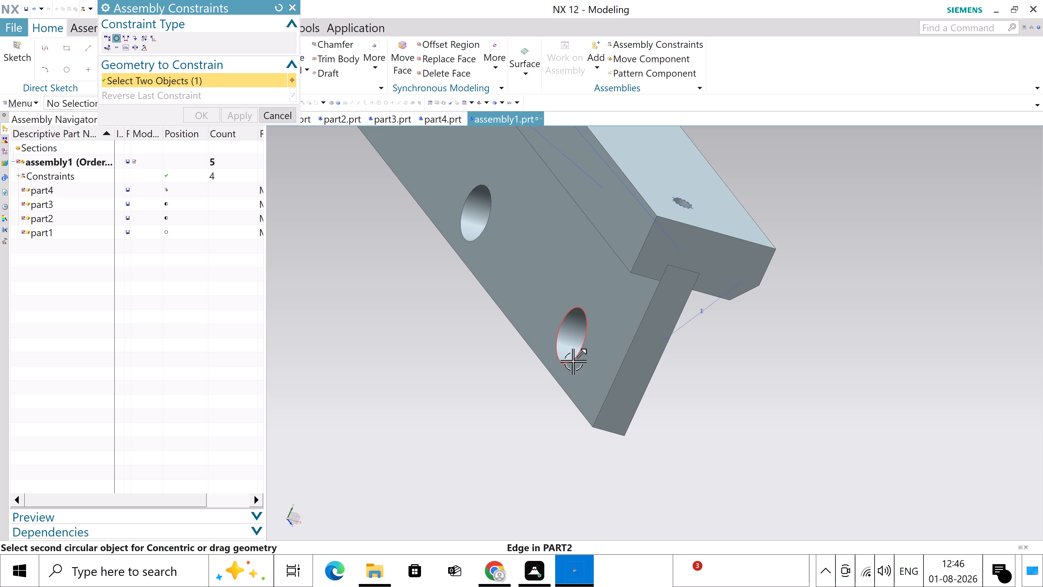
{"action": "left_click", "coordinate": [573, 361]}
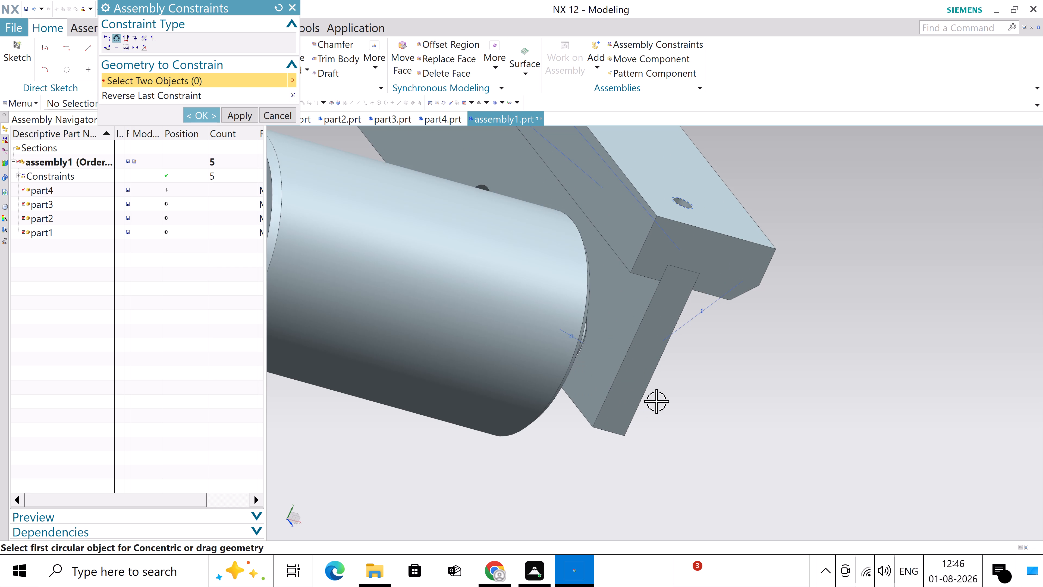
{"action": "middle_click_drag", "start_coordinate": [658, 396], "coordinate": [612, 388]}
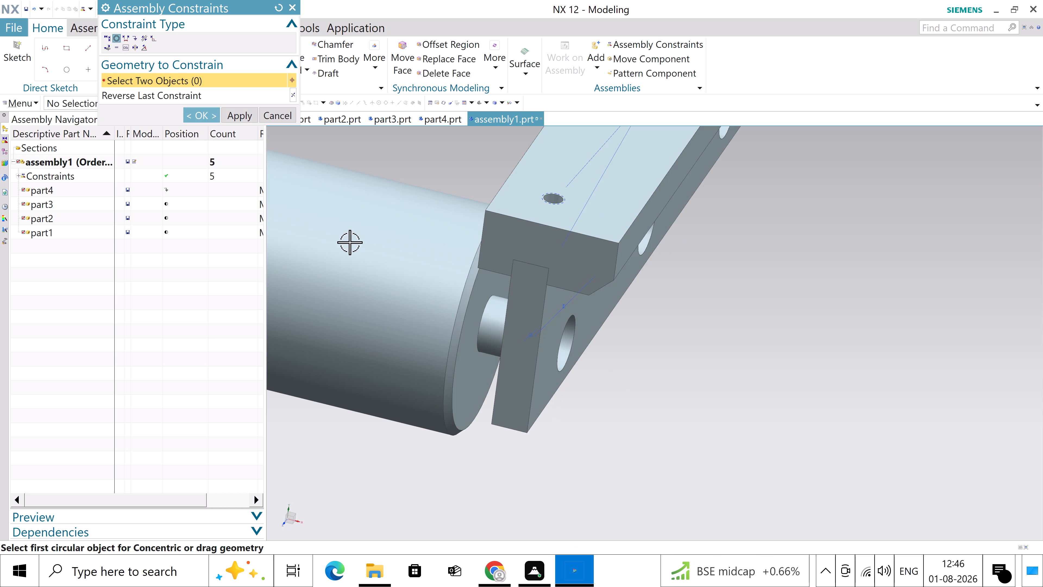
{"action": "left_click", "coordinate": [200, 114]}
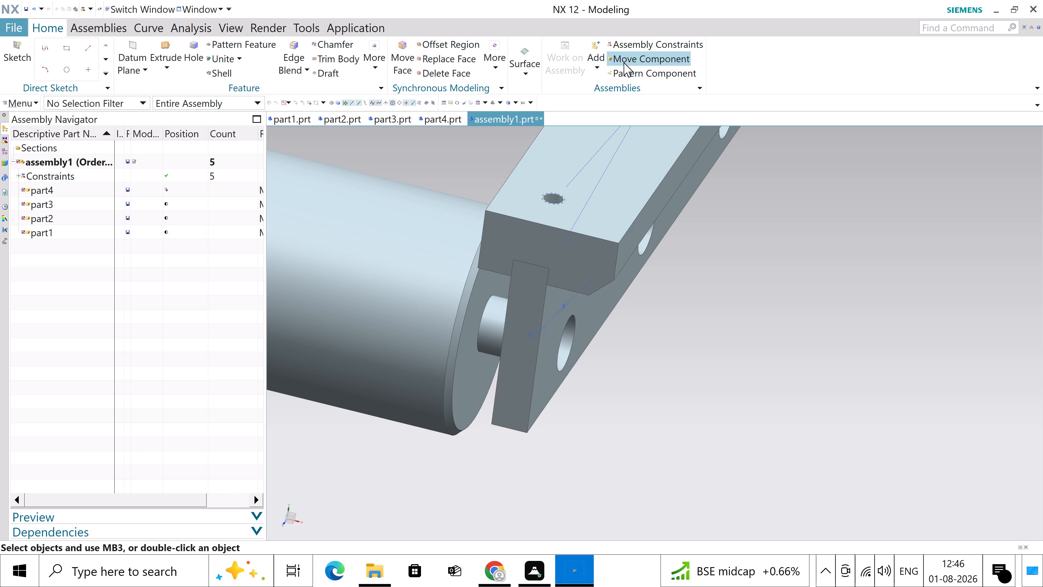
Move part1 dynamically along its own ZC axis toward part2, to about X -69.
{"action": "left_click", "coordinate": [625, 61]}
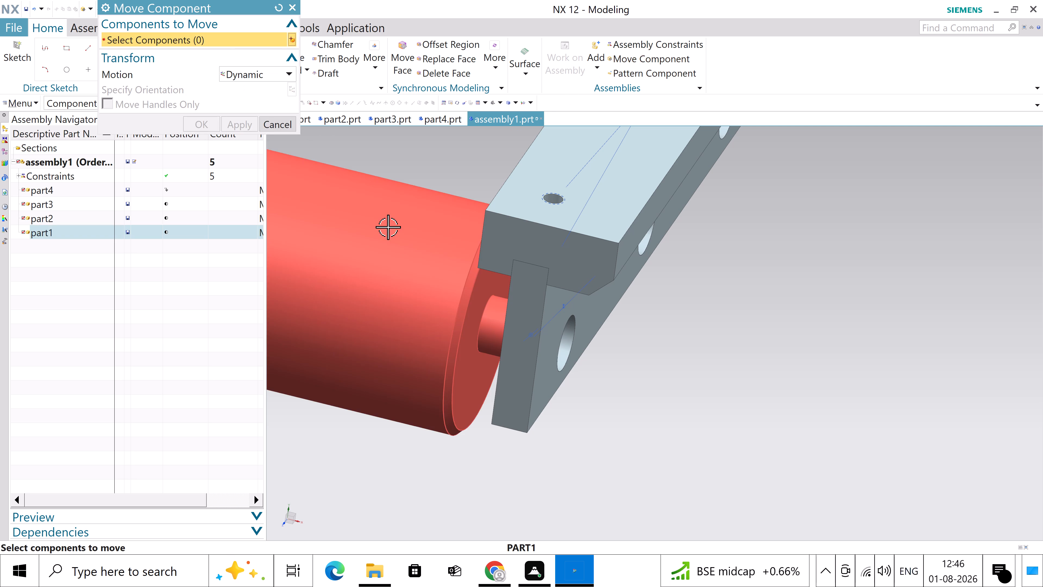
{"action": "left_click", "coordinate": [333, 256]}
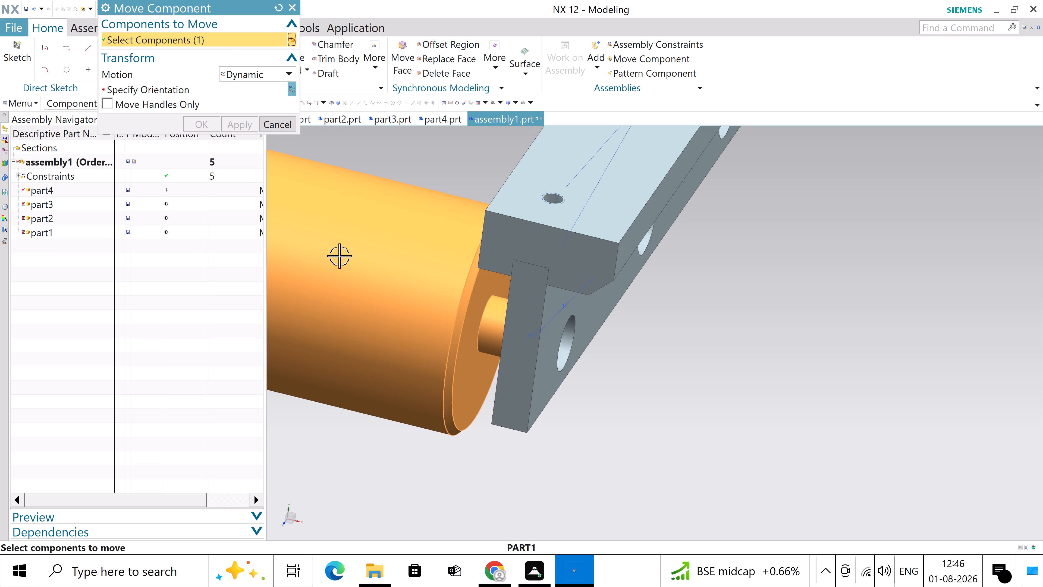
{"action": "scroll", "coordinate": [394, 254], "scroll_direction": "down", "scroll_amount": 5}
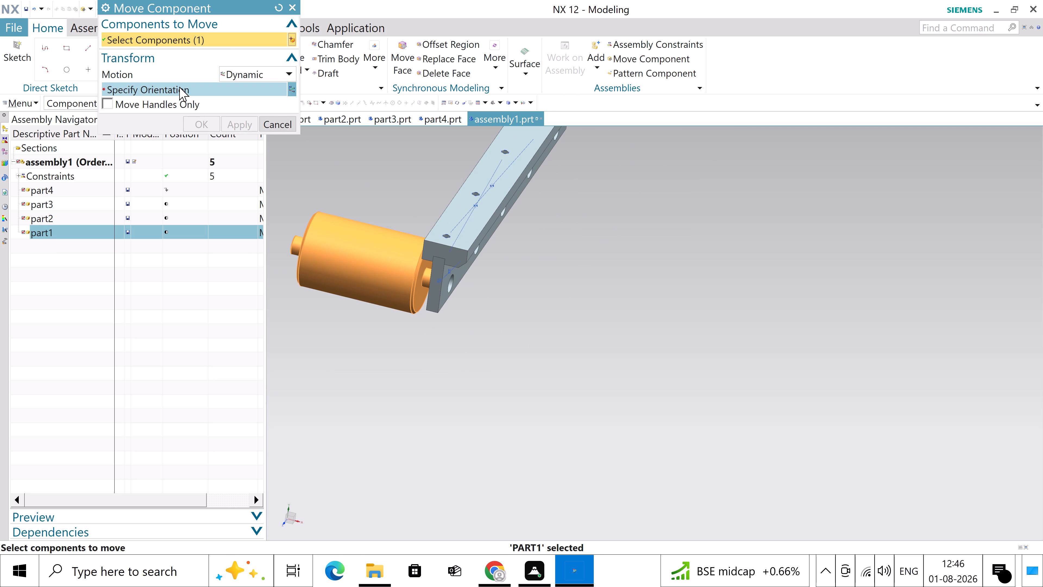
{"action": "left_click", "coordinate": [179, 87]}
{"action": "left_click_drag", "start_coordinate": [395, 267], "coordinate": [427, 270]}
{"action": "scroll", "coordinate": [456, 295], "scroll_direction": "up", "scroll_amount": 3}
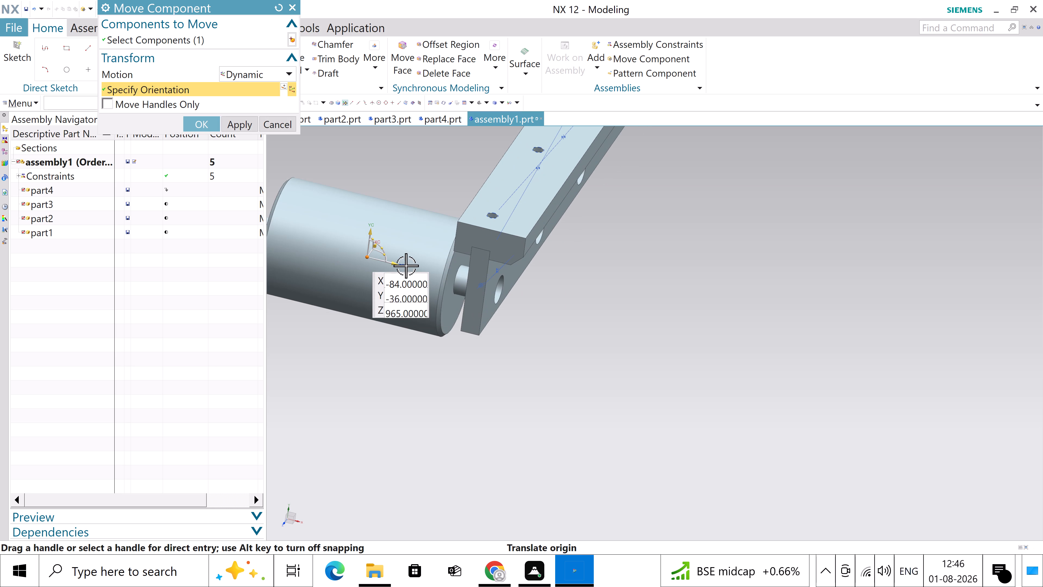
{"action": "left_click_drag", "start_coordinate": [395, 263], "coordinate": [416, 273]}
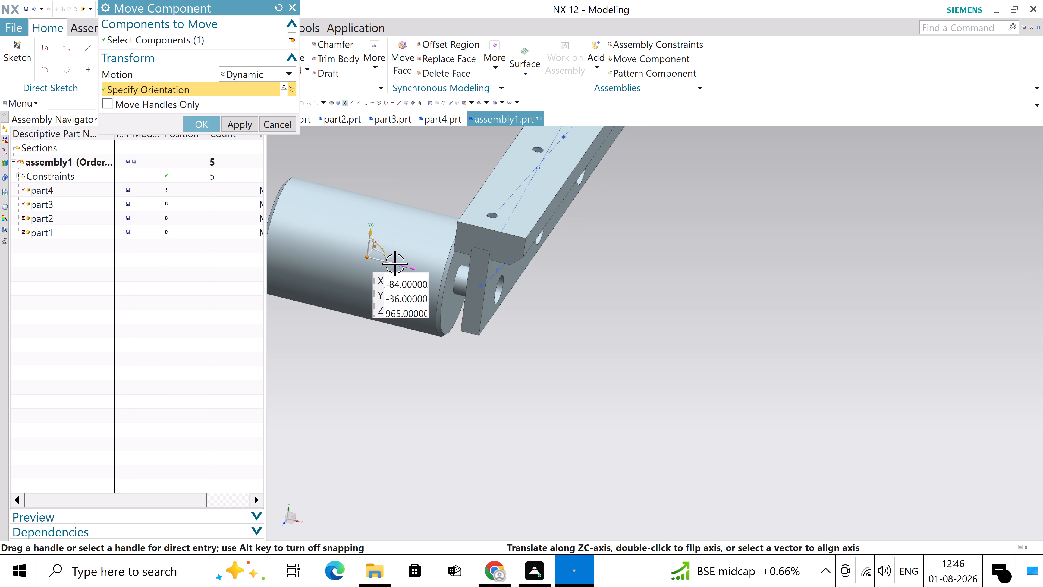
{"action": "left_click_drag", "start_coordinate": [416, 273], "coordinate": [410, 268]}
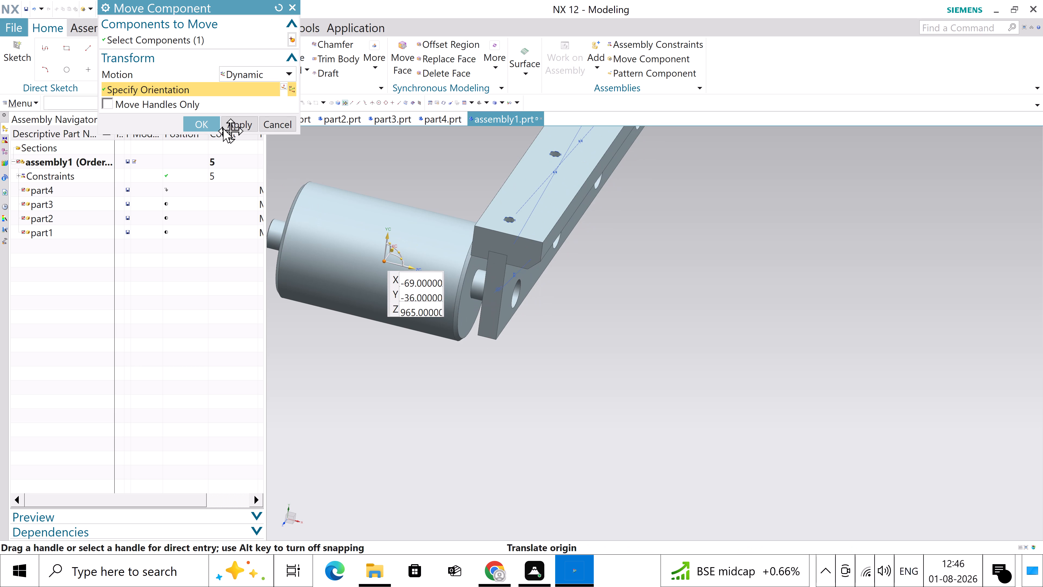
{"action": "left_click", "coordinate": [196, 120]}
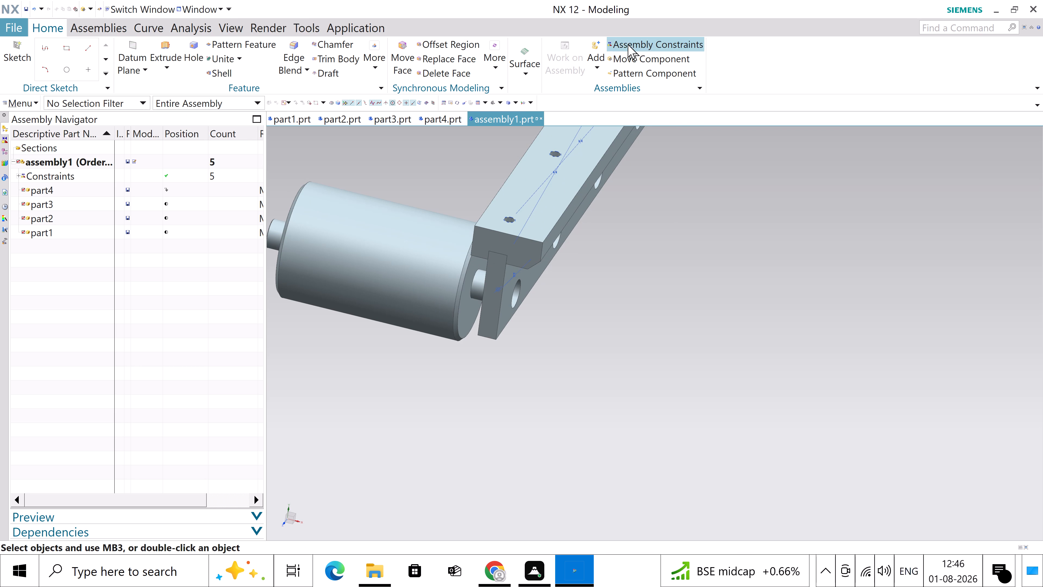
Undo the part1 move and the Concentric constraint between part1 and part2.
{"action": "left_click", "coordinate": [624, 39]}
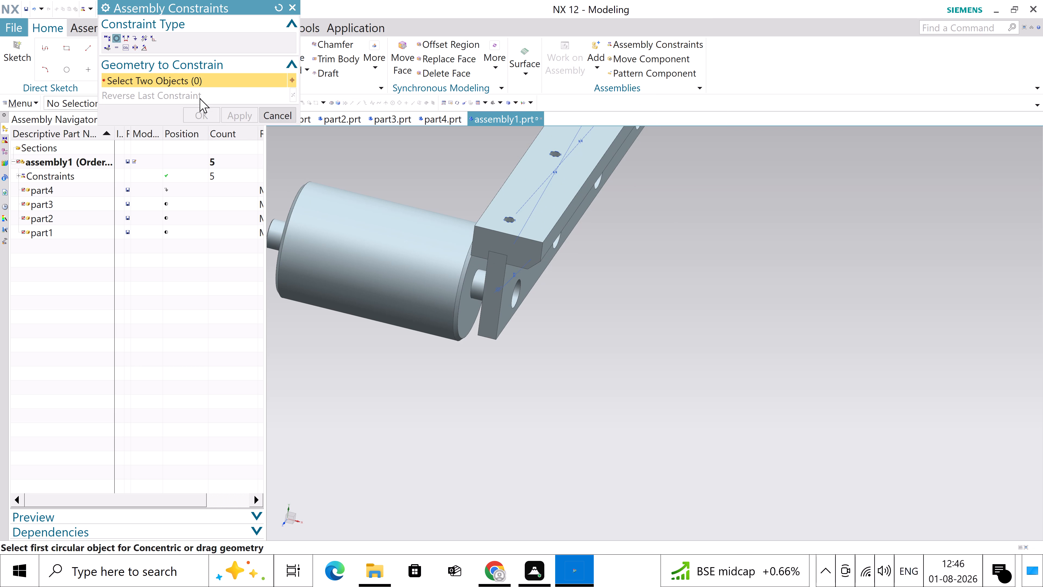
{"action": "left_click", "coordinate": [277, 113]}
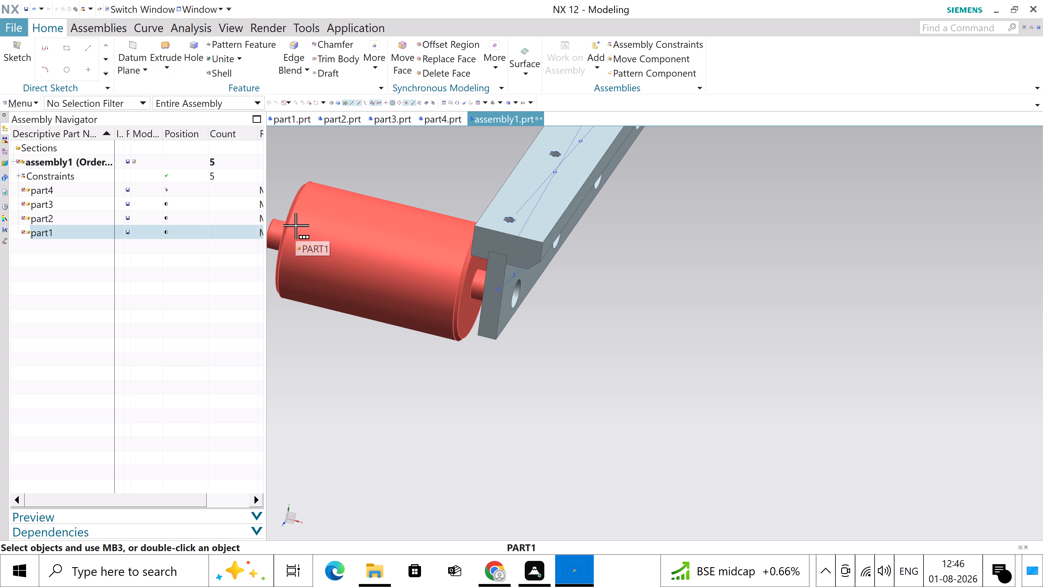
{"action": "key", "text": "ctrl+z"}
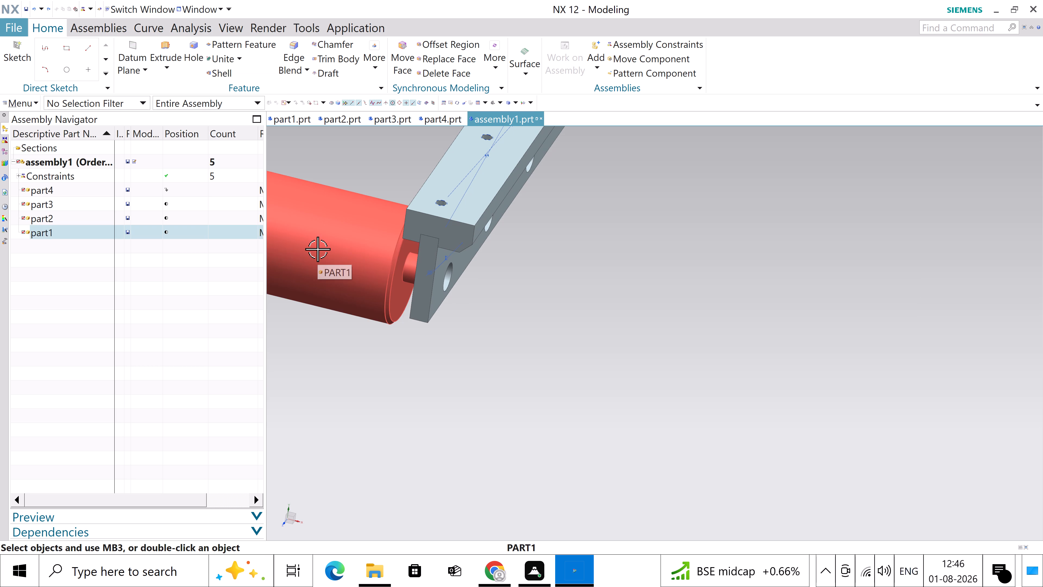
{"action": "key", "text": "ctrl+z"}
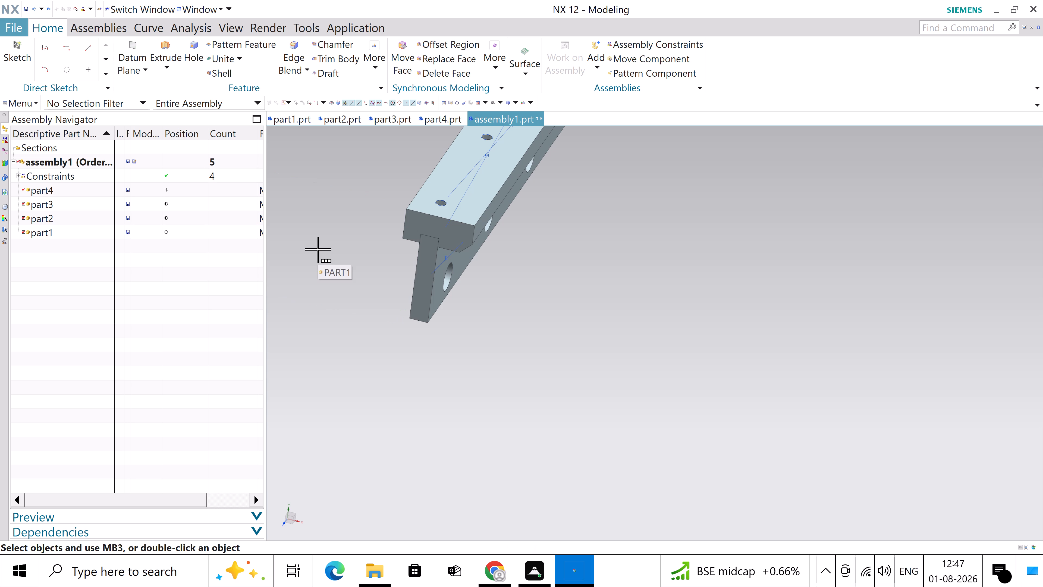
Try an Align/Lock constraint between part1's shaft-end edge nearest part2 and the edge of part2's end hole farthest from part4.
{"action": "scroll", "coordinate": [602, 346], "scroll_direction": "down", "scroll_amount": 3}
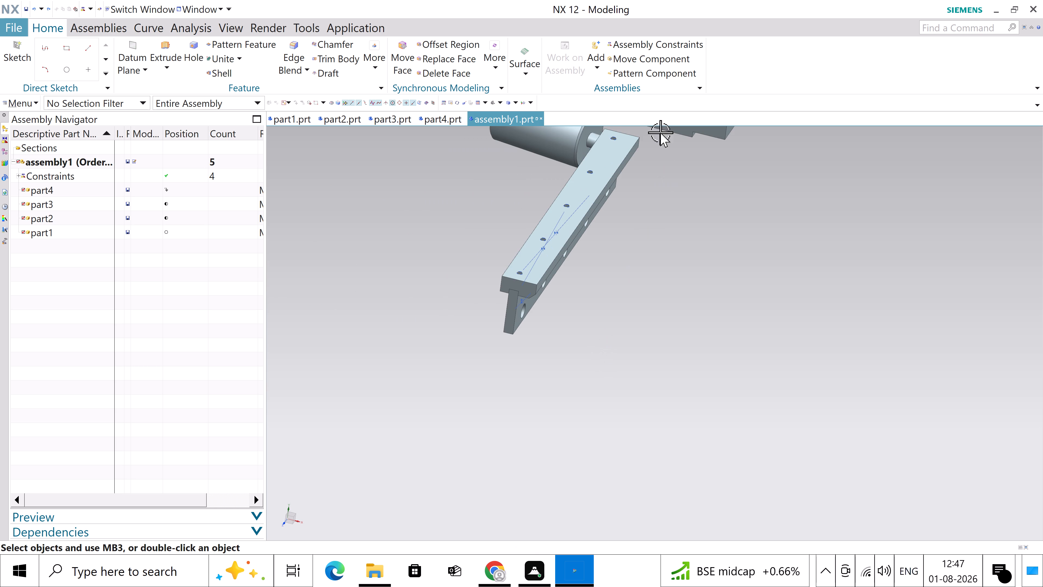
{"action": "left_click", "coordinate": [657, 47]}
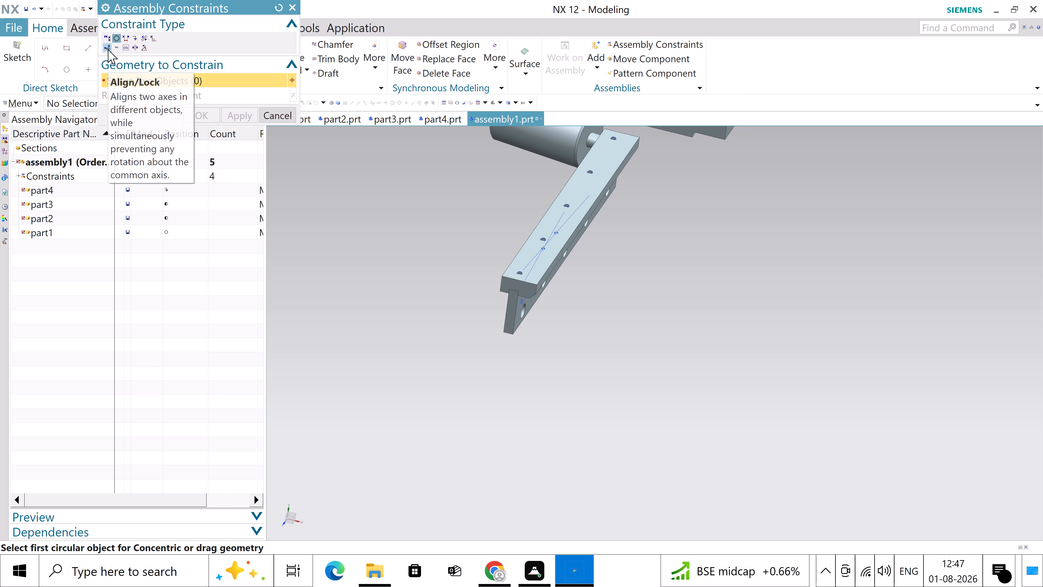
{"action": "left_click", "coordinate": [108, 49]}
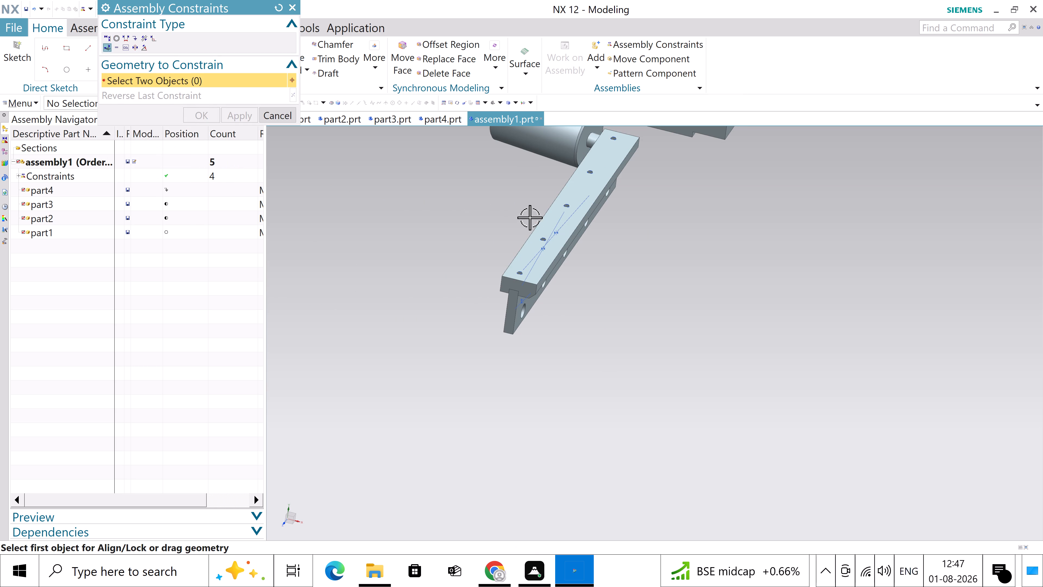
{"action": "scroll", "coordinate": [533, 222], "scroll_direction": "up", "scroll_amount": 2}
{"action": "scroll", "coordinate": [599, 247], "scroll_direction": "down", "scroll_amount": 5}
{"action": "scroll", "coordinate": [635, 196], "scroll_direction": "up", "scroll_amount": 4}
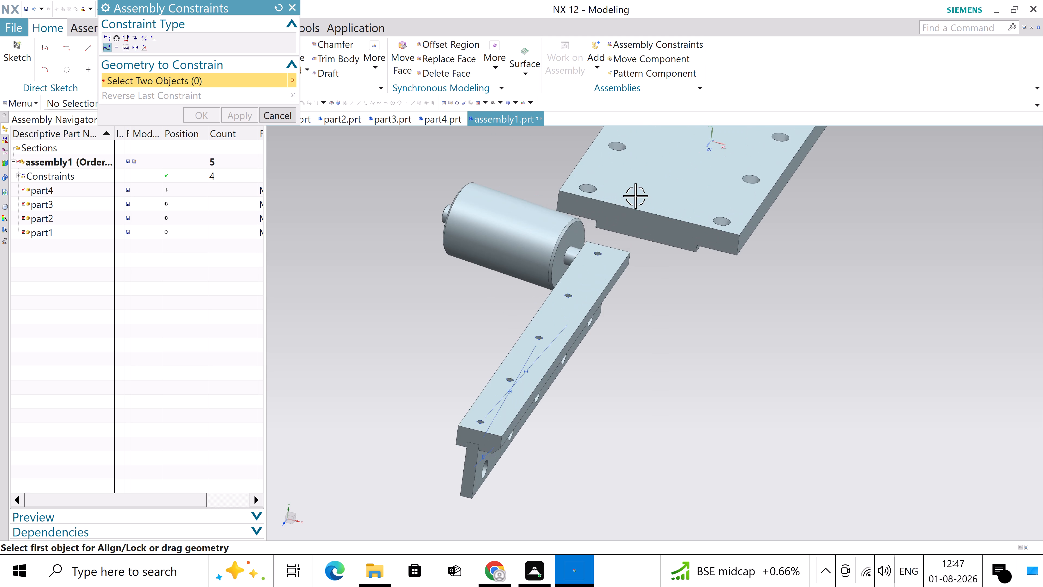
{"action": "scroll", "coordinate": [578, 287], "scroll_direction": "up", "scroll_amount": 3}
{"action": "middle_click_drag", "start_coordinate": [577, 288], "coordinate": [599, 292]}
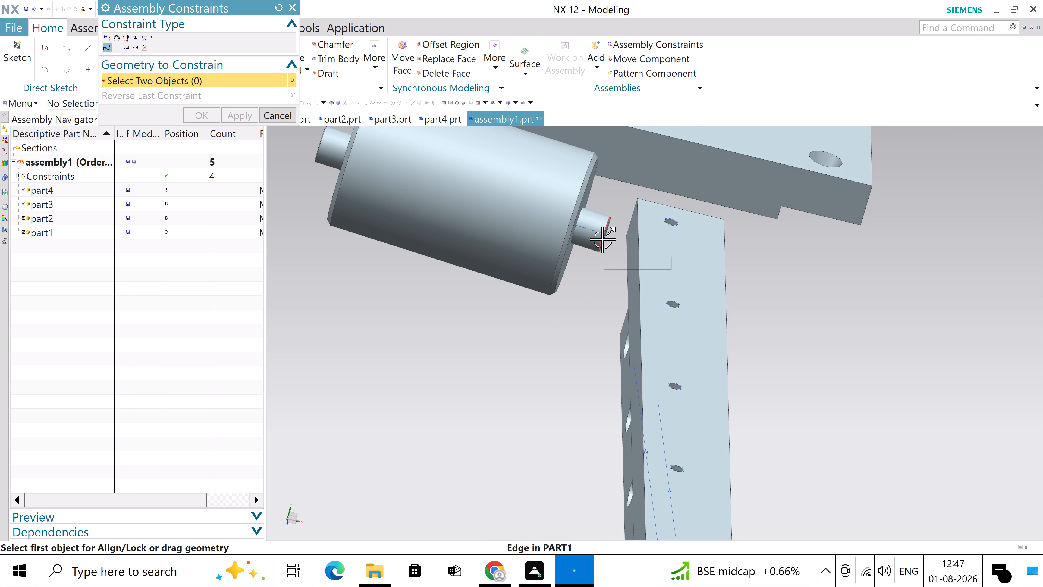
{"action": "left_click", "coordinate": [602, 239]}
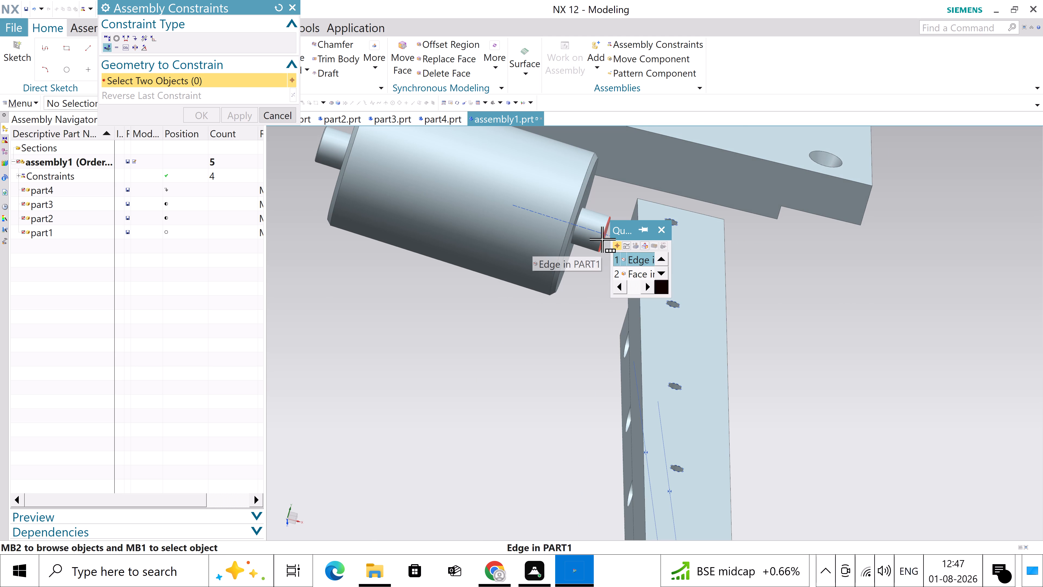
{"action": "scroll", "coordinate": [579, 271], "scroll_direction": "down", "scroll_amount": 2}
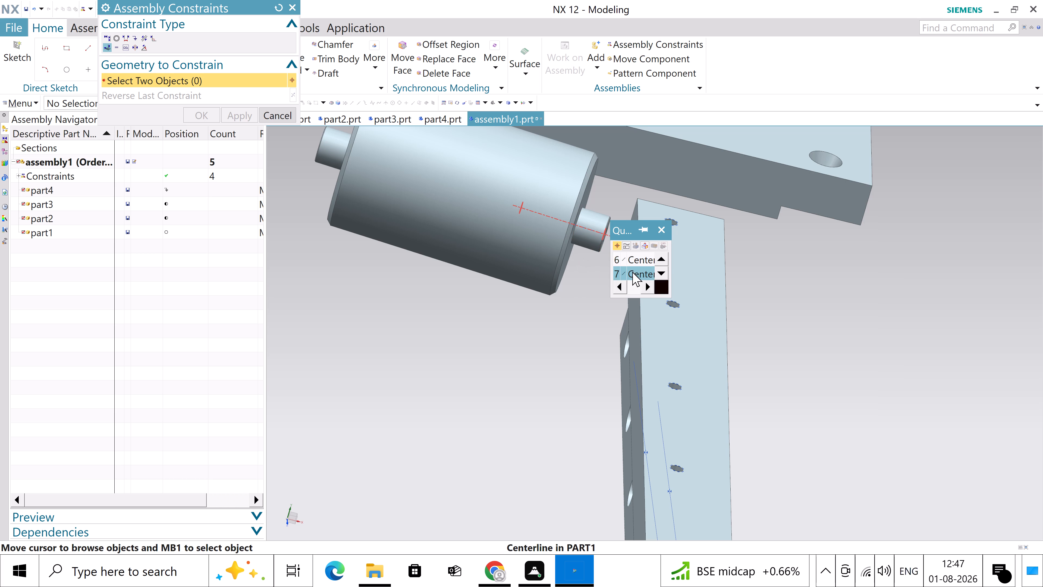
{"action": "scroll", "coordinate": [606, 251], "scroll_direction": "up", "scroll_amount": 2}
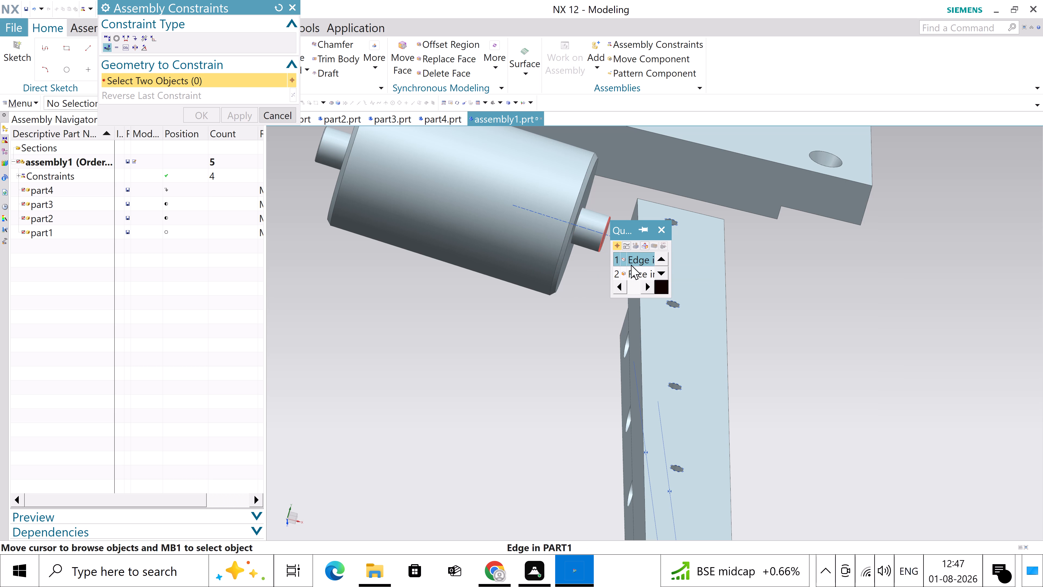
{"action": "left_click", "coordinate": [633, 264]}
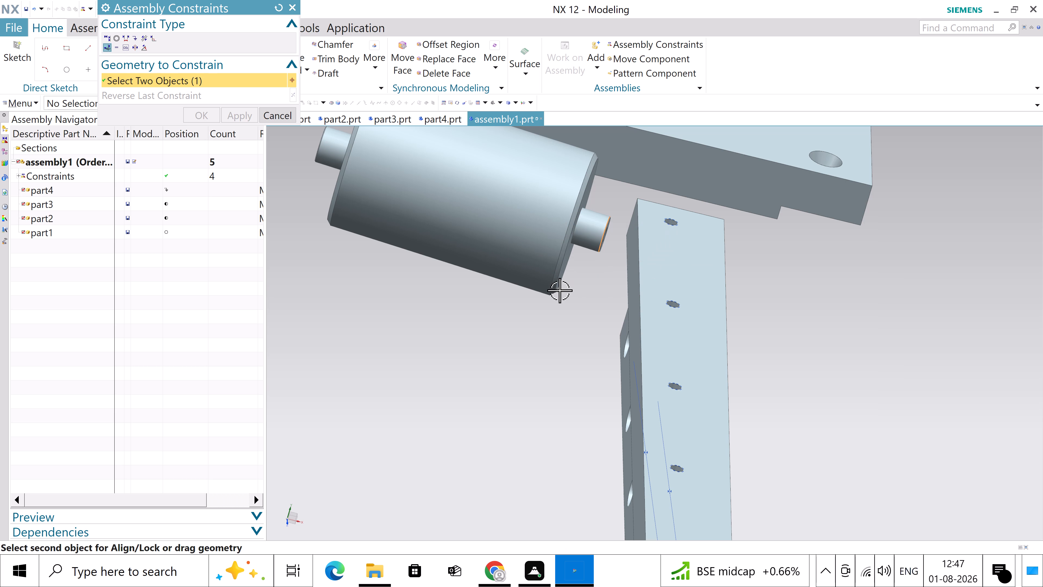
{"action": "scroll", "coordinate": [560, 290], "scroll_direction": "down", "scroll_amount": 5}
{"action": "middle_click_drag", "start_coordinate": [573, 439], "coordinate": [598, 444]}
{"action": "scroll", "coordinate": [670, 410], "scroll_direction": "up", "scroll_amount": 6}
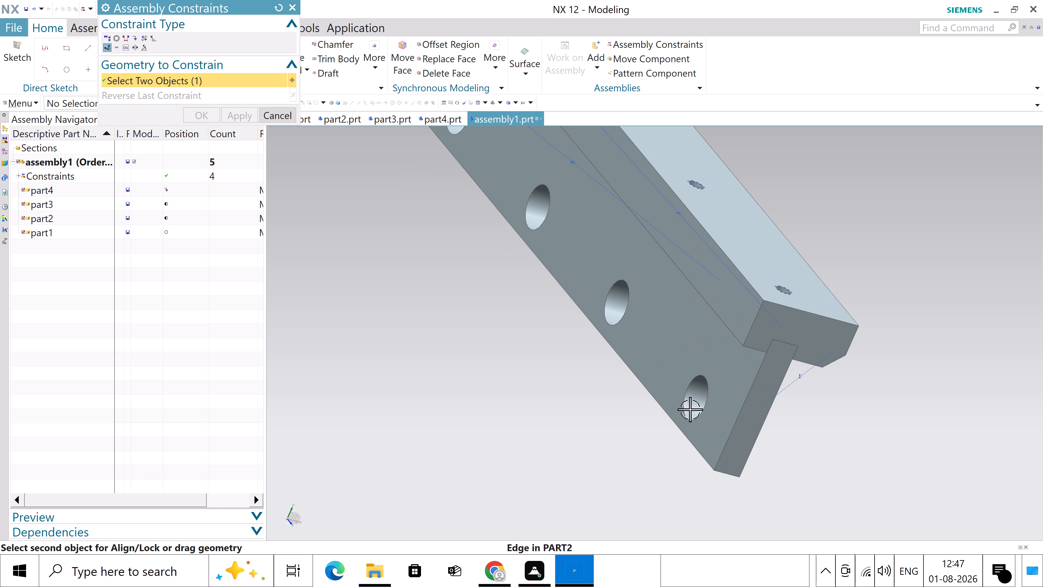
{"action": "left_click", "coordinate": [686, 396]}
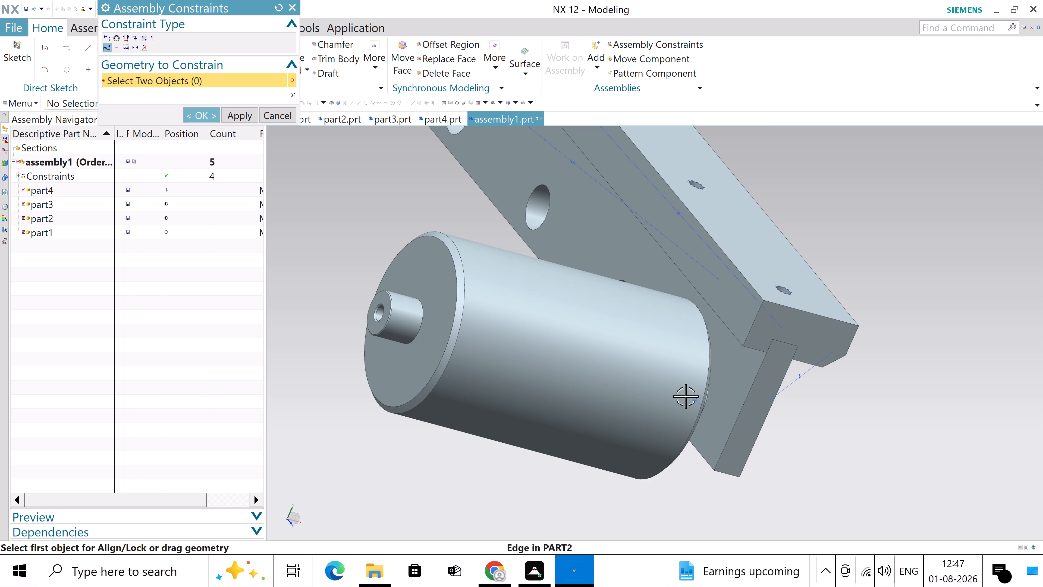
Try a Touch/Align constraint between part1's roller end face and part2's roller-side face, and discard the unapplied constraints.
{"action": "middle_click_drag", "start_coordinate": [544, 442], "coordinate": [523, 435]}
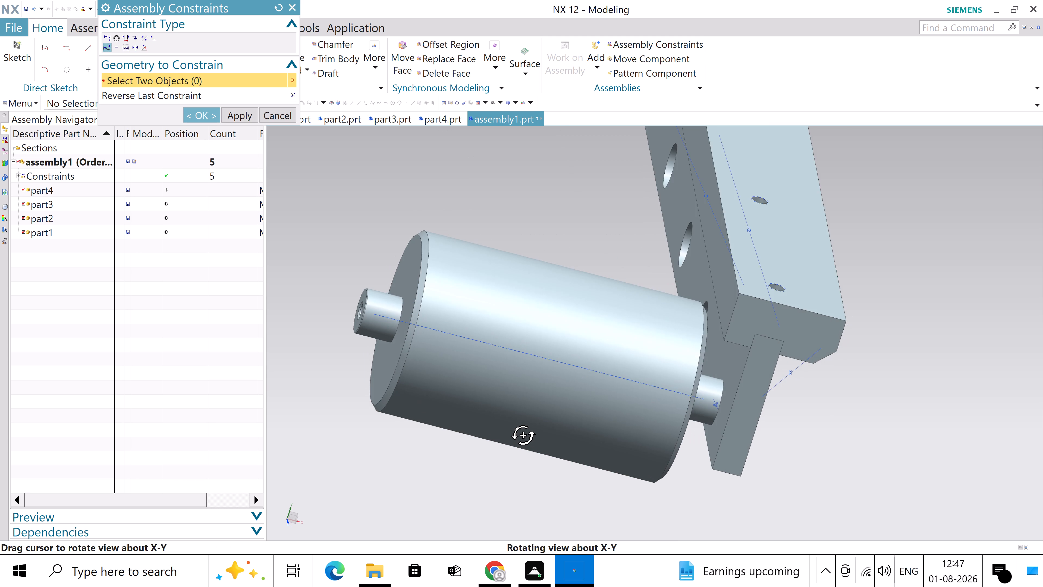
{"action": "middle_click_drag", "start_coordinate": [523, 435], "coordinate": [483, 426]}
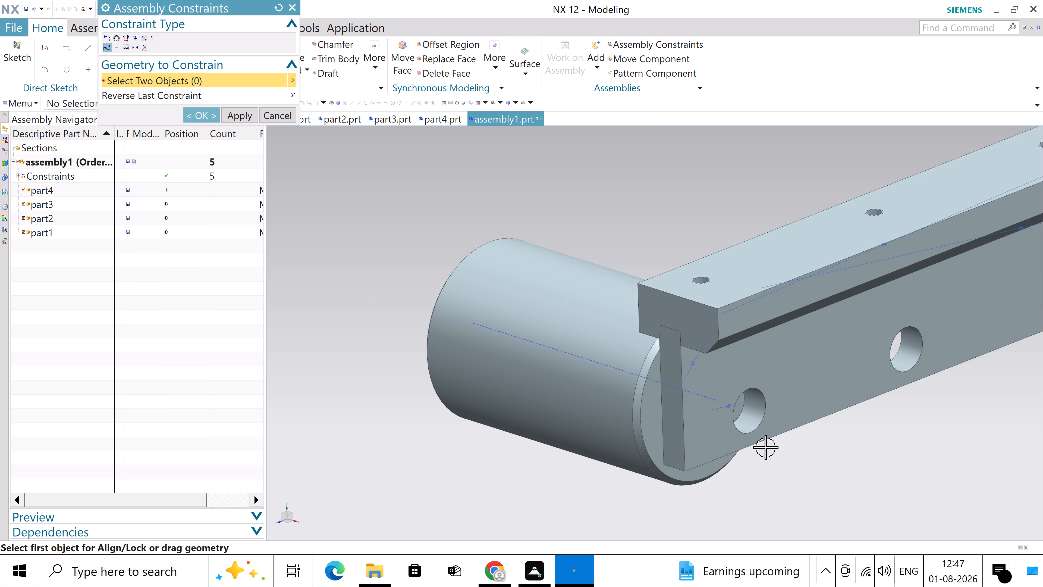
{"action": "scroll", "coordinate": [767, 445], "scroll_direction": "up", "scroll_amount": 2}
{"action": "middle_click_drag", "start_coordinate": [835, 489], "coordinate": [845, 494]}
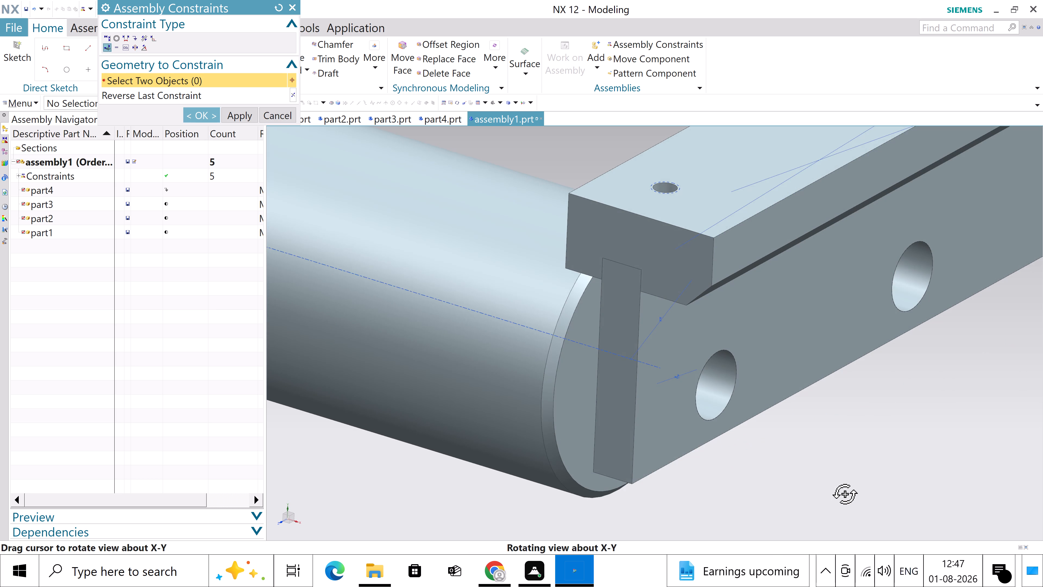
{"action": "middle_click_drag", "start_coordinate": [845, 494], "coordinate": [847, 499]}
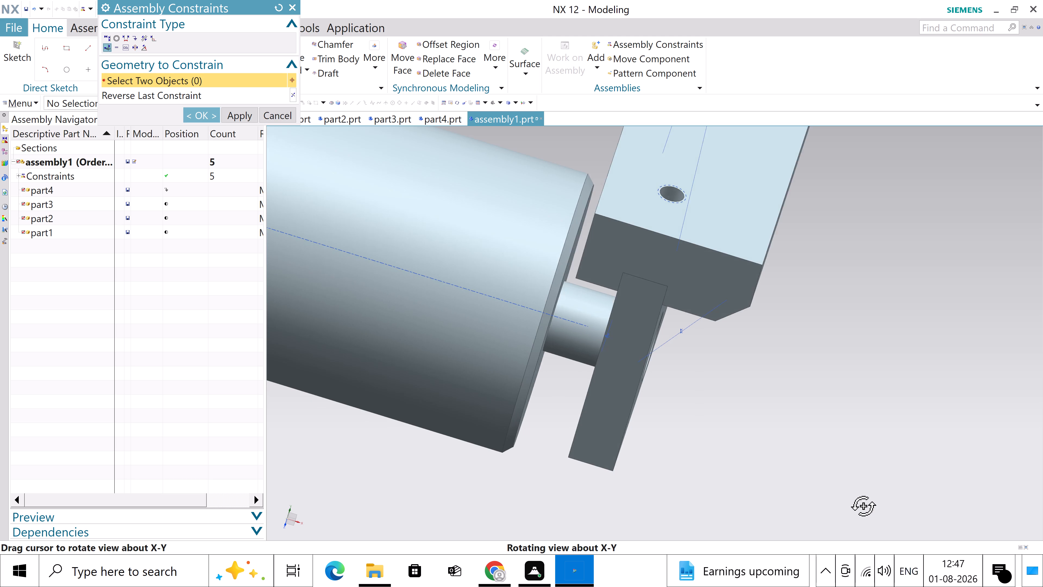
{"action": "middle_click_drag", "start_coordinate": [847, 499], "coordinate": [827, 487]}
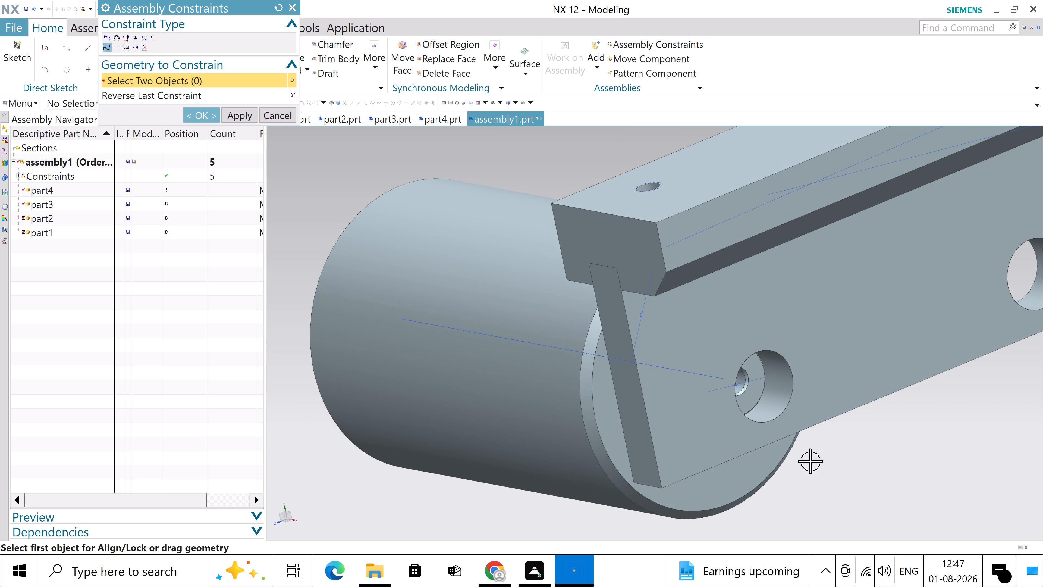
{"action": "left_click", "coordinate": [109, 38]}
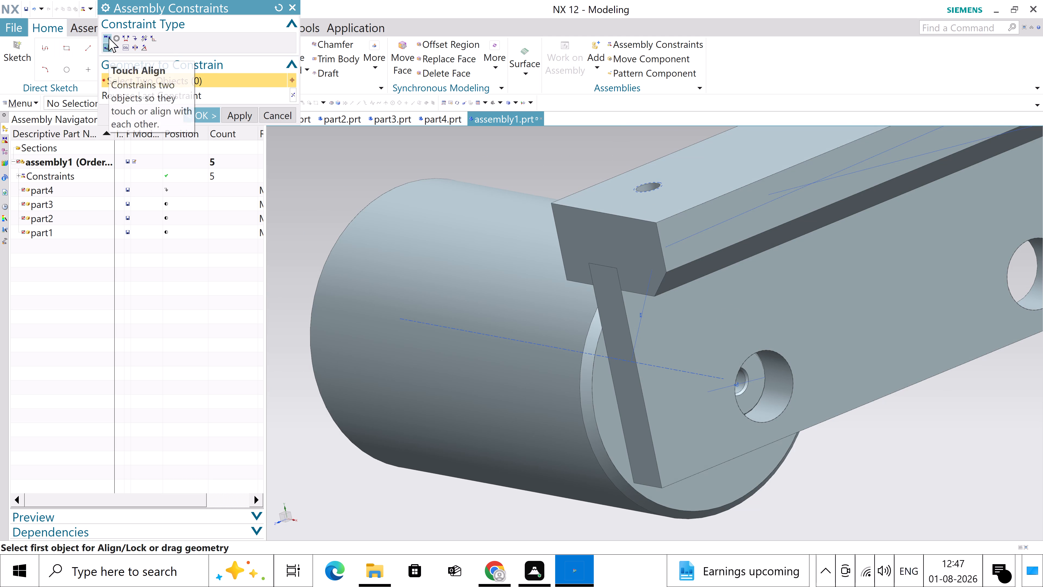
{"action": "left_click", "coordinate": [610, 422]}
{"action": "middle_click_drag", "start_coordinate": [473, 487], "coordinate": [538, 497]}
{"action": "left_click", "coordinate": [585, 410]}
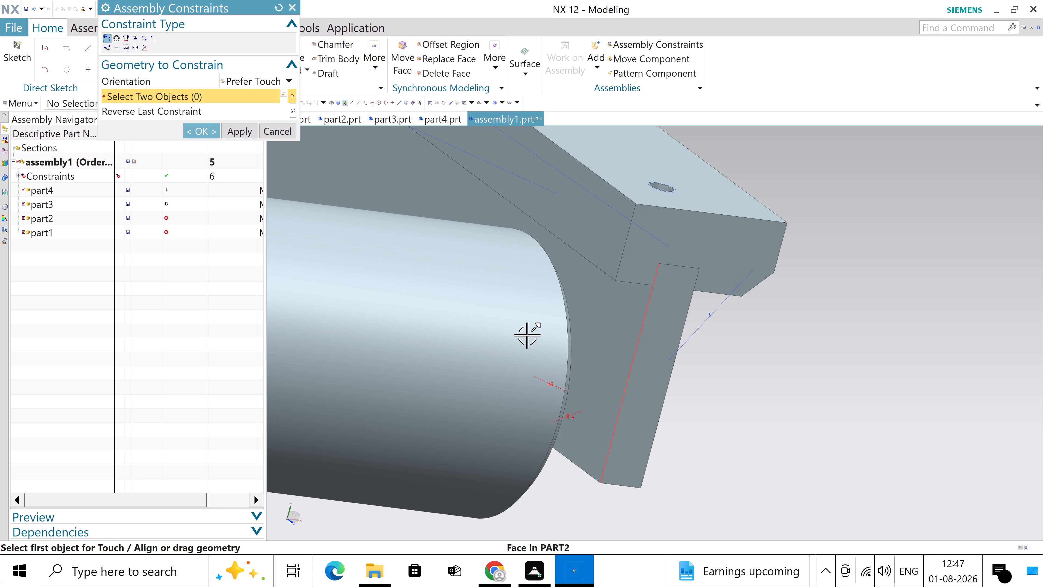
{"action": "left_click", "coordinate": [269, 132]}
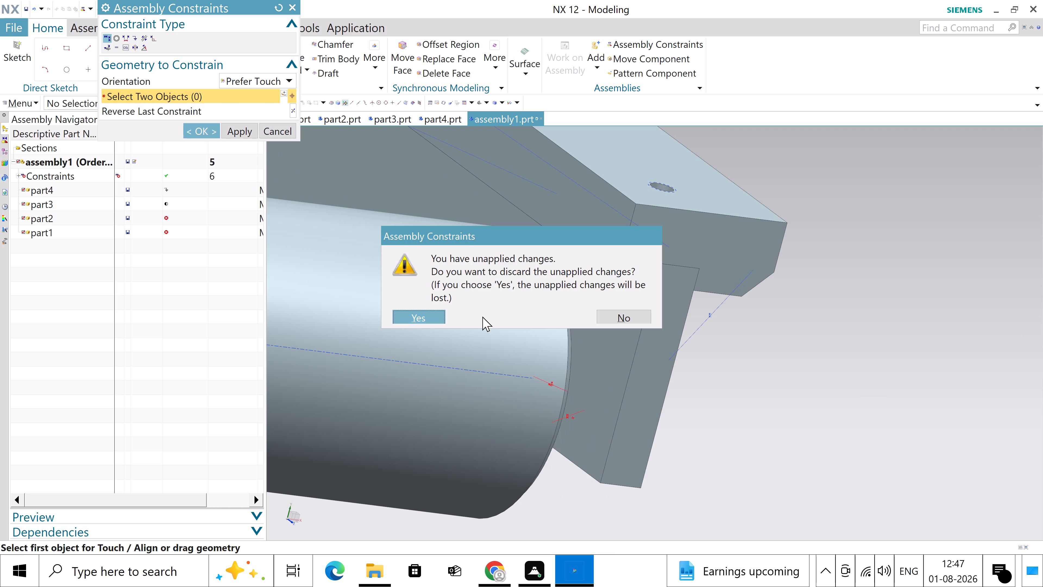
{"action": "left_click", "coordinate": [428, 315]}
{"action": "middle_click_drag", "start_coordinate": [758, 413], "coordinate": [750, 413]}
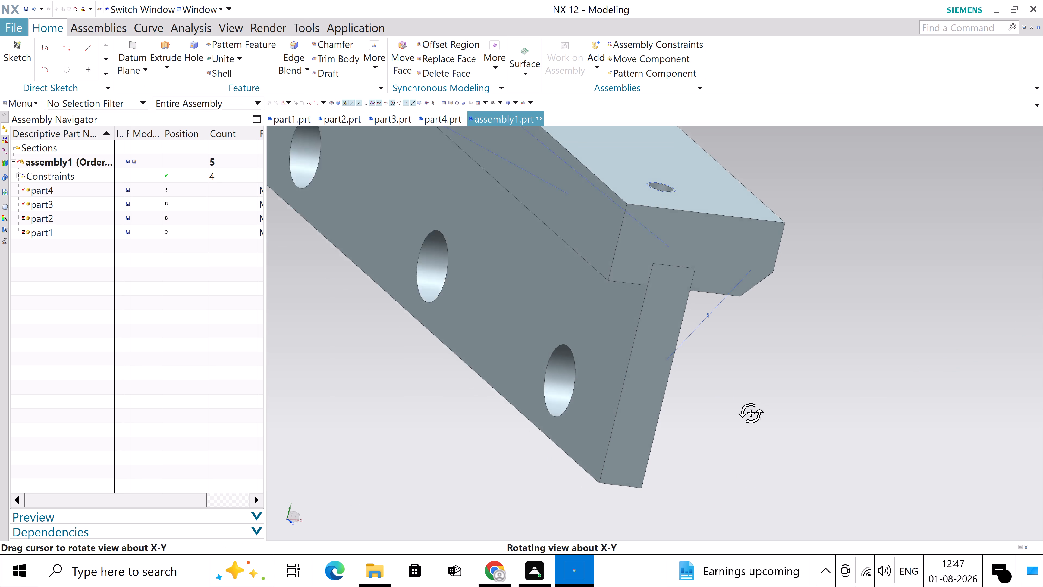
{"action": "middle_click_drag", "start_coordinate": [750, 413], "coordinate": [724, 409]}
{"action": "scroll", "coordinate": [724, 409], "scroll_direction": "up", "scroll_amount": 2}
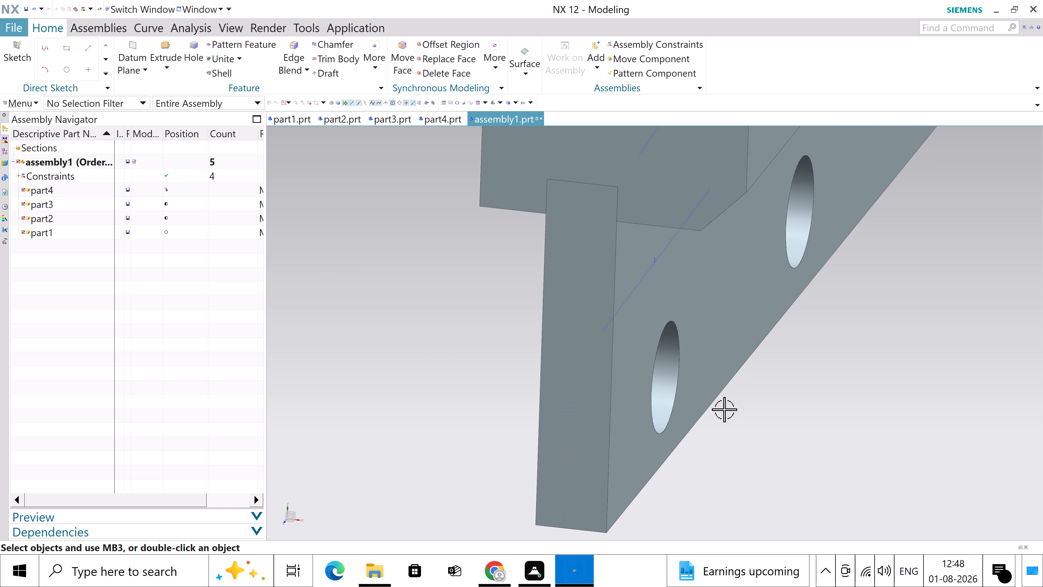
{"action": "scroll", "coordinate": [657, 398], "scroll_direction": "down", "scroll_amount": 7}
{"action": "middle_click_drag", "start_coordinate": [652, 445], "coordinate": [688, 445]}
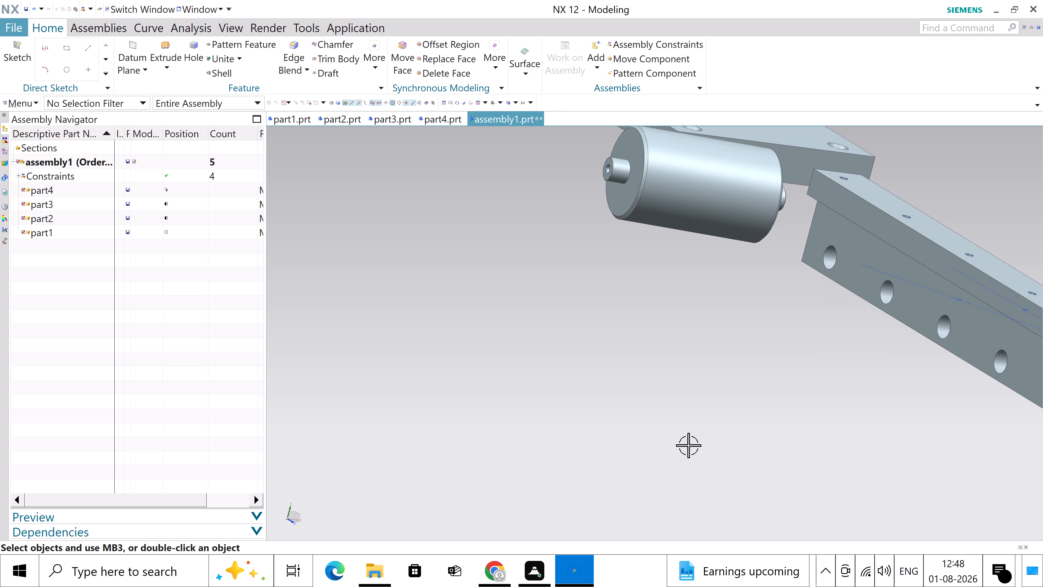
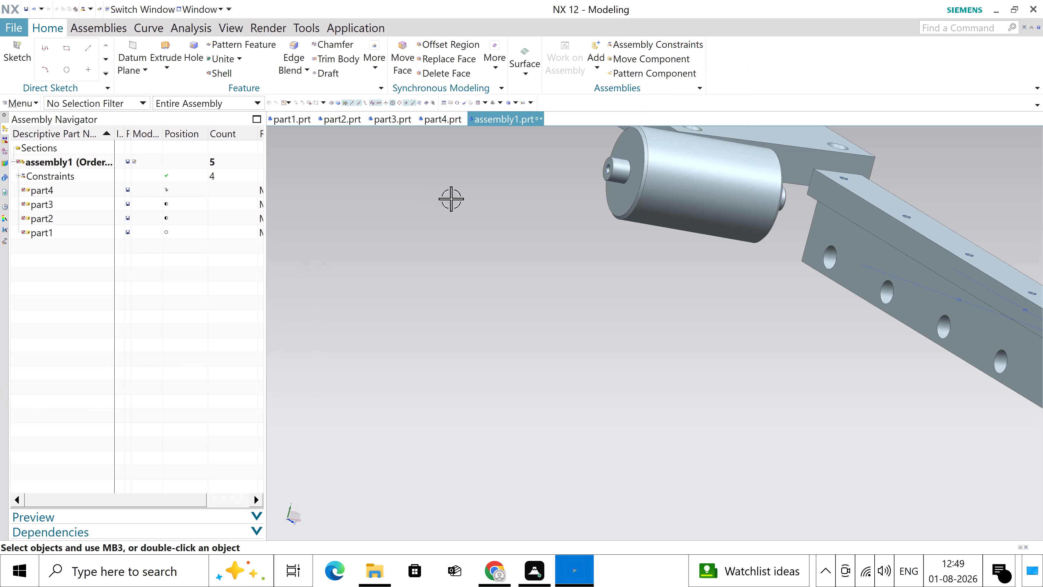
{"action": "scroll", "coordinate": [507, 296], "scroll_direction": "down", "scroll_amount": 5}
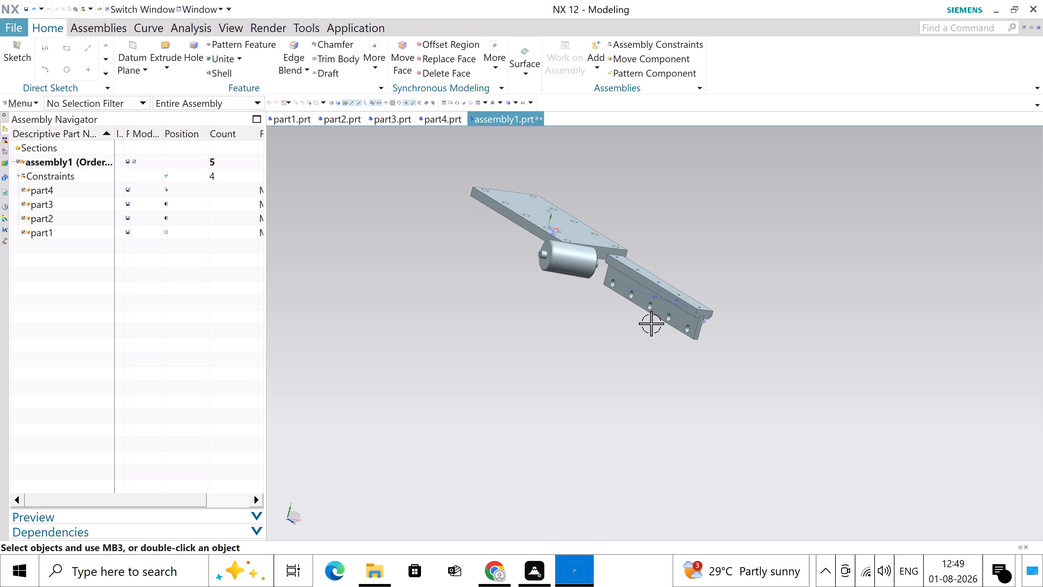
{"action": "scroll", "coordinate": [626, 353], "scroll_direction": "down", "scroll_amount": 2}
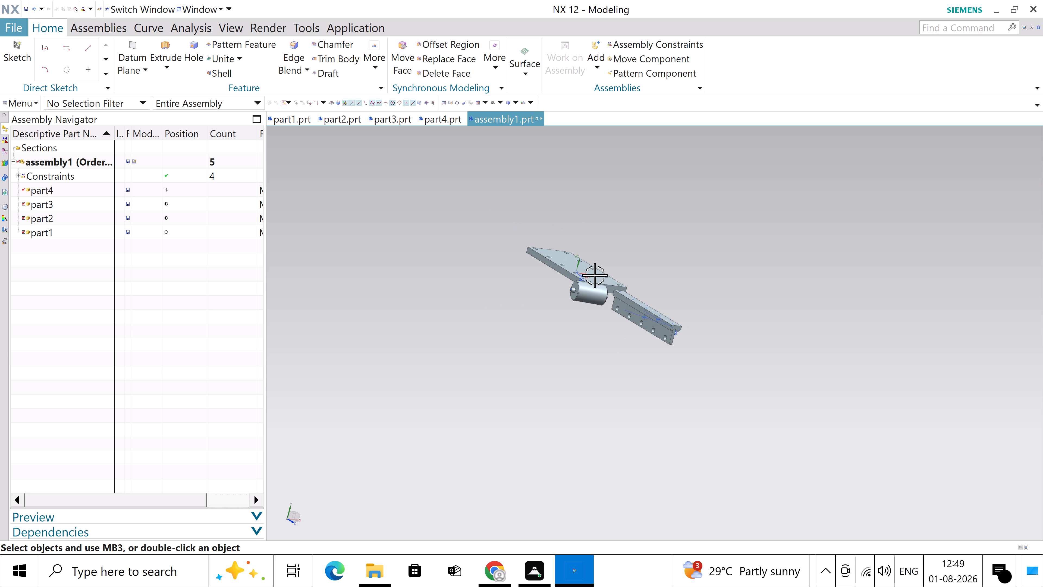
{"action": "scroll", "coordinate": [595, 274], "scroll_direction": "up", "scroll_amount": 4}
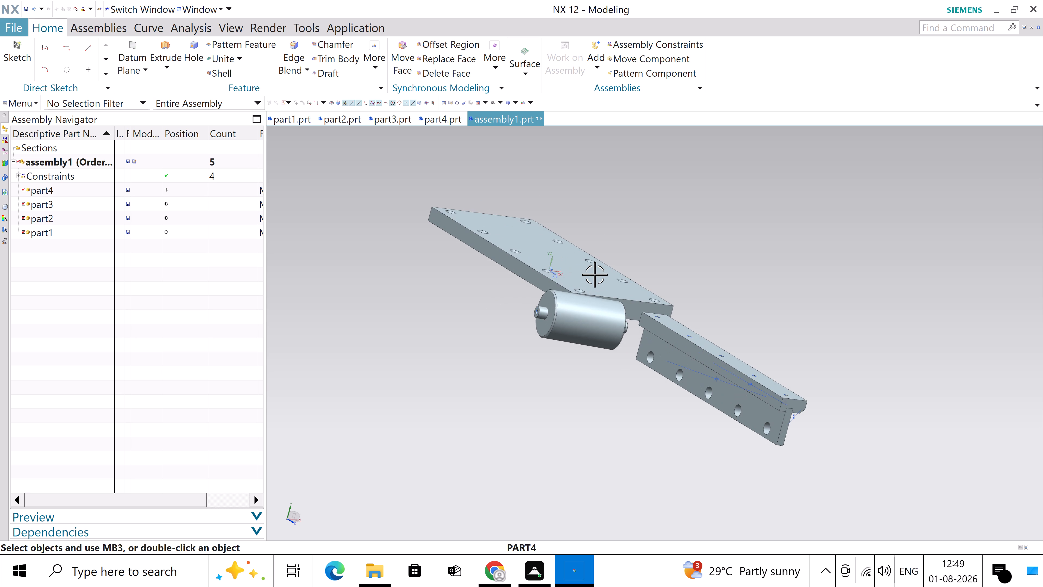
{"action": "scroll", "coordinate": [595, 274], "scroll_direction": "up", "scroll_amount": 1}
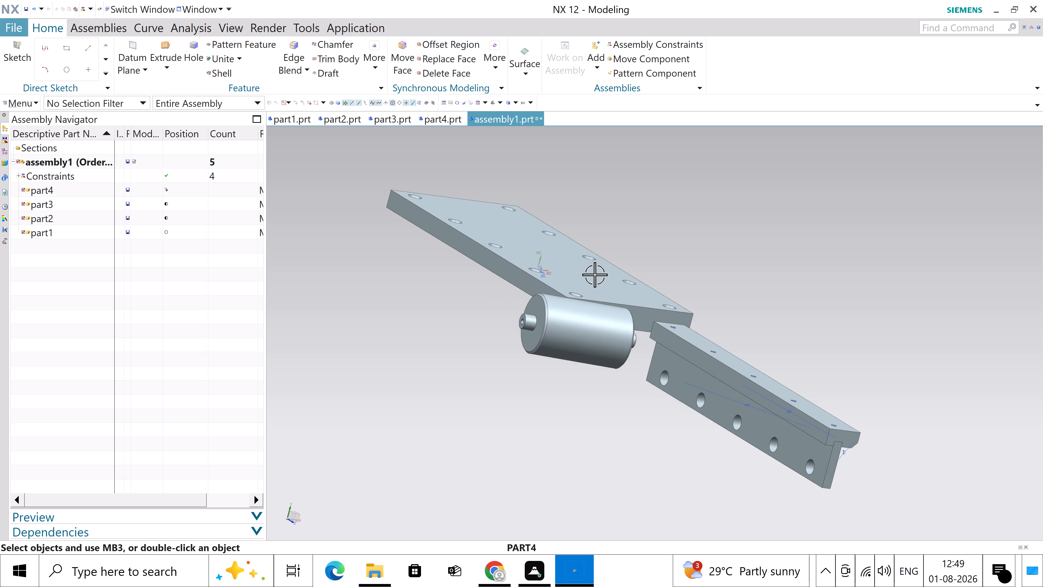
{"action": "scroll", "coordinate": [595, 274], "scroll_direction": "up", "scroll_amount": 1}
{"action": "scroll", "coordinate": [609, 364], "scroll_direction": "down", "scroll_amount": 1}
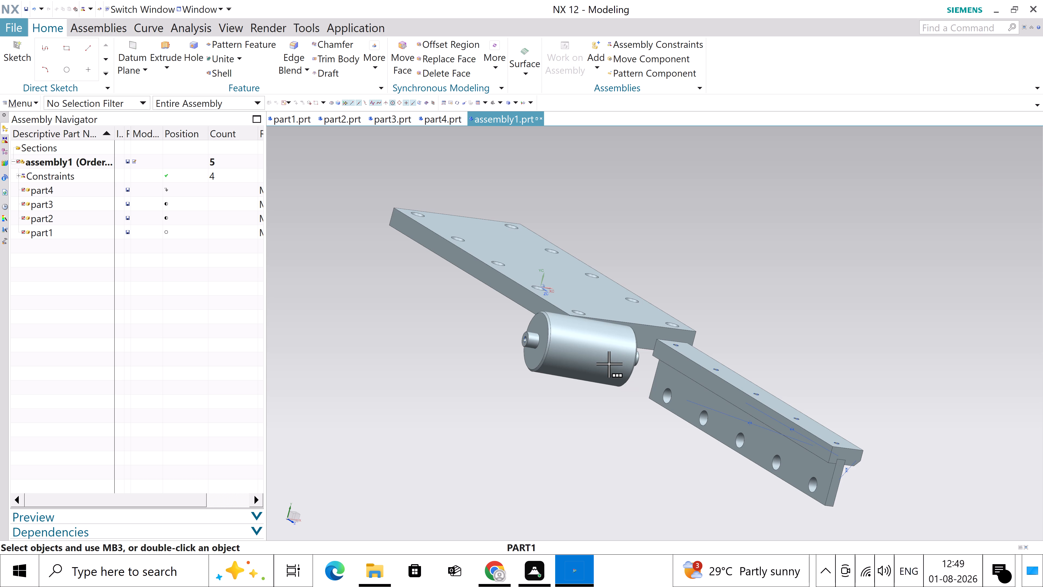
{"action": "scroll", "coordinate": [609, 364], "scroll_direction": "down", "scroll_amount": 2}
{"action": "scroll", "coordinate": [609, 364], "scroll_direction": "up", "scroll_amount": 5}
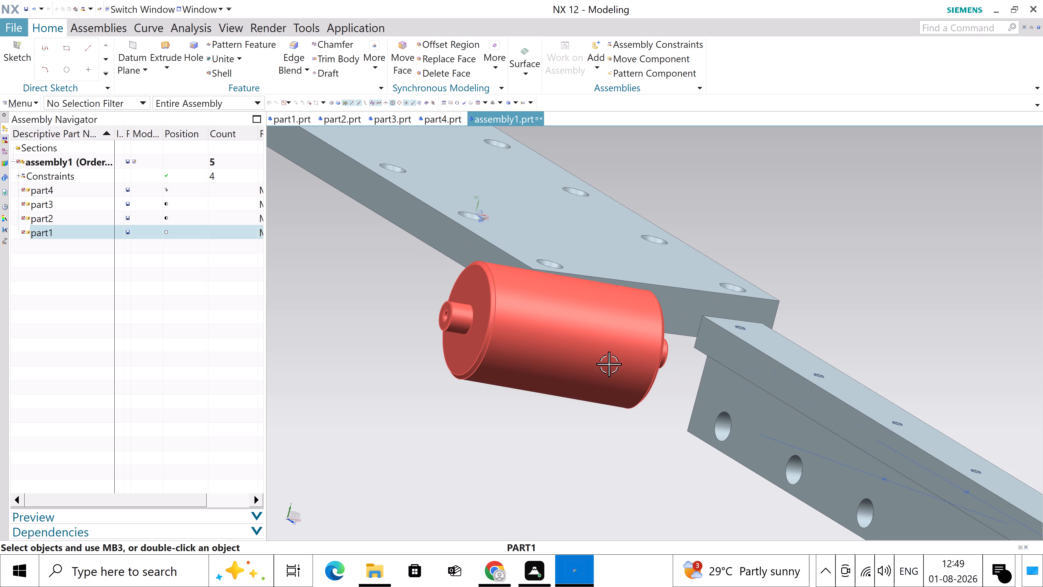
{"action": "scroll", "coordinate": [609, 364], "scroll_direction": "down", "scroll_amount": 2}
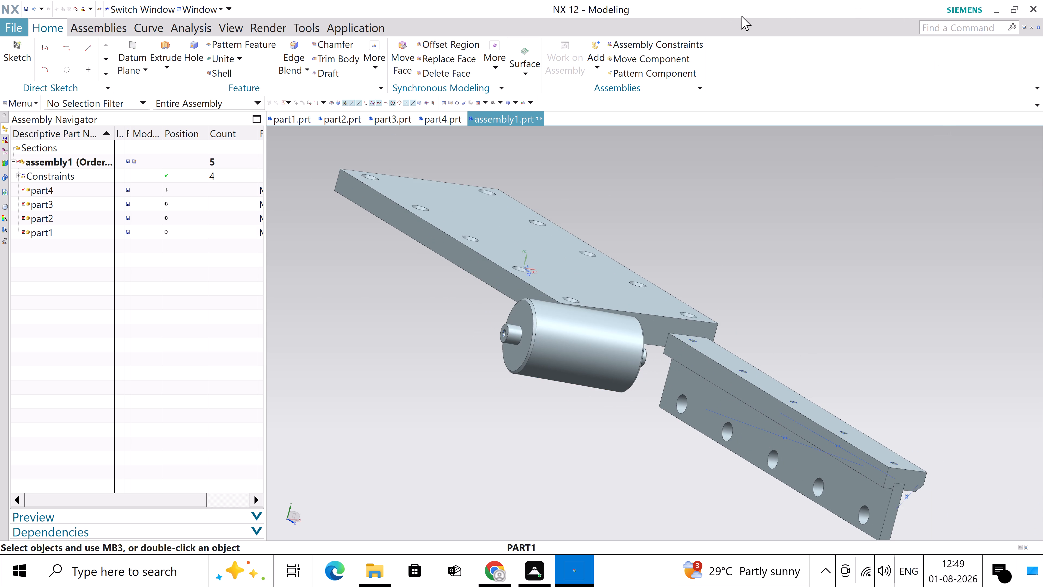
Add a Touch/Align constraint with Infer Center/Axis orientation between part1's shaft centerline and part2's end hole farthest from part4.
{"action": "left_click", "coordinate": [685, 40]}
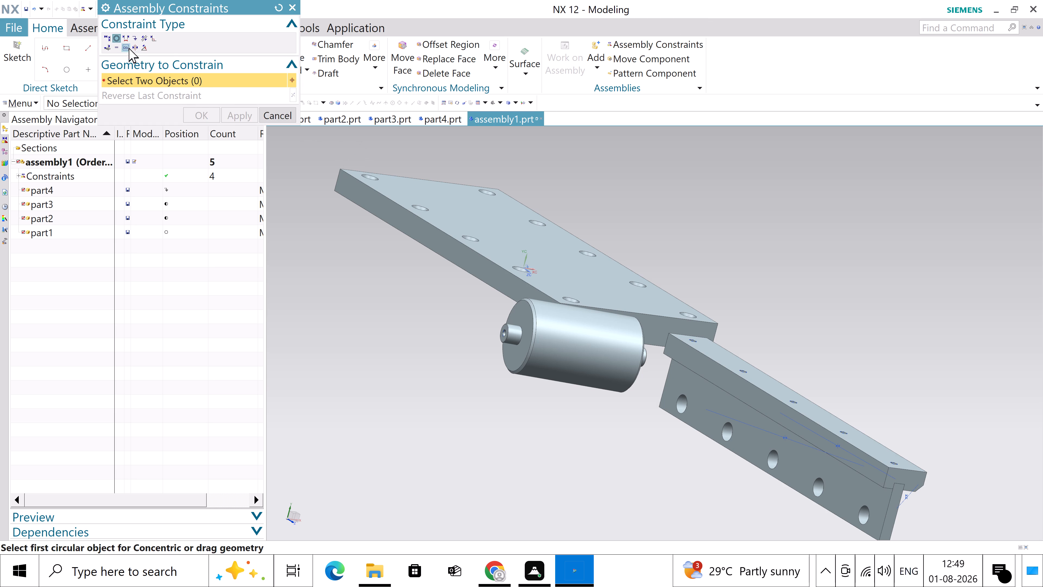
{"action": "middle_click_drag", "start_coordinate": [568, 379], "coordinate": [563, 379]}
{"action": "middle_click_drag", "start_coordinate": [563, 379], "coordinate": [544, 379]}
{"action": "scroll", "coordinate": [637, 340], "scroll_direction": "up", "scroll_amount": 4}
{"action": "scroll", "coordinate": [604, 398], "scroll_direction": "up", "scroll_amount": 4}
{"action": "middle_click_drag", "start_coordinate": [604, 398], "coordinate": [602, 399]}
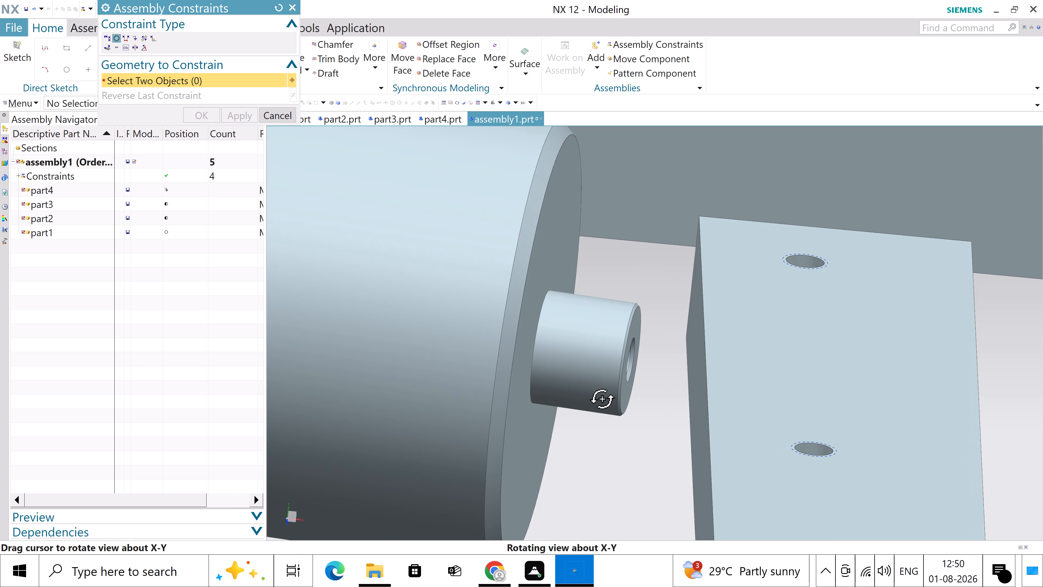
{"action": "middle_click_drag", "start_coordinate": [602, 399], "coordinate": [600, 399]}
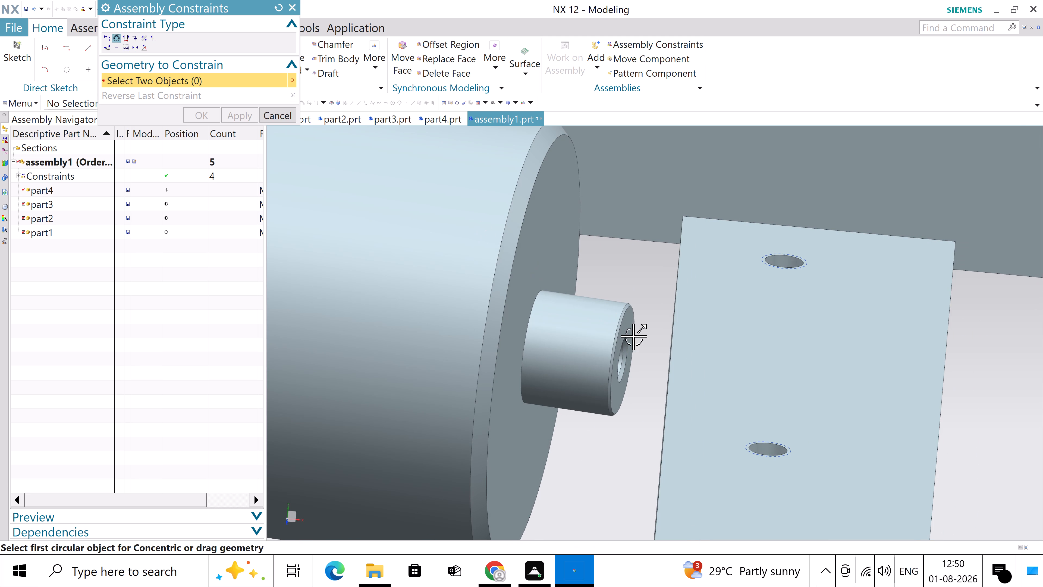
{"action": "left_click", "coordinate": [108, 37]}
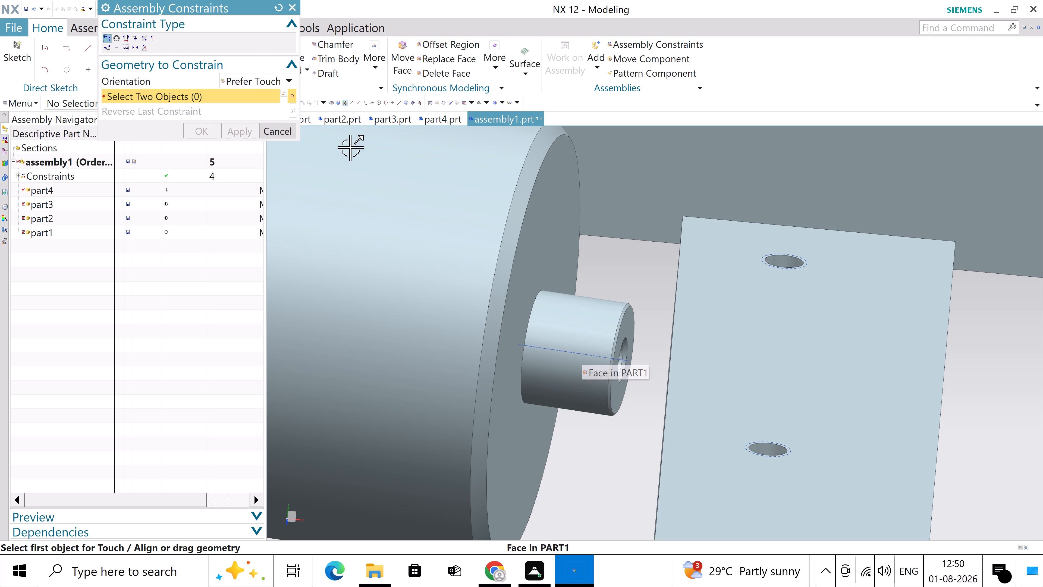
{"action": "left_click", "coordinate": [275, 85]}
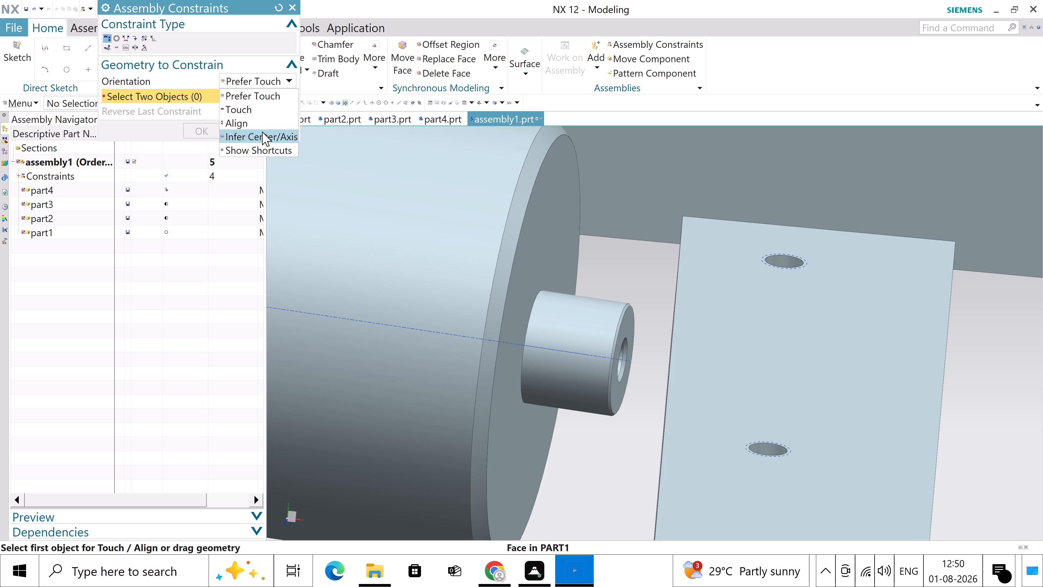
{"action": "left_click", "coordinate": [262, 133]}
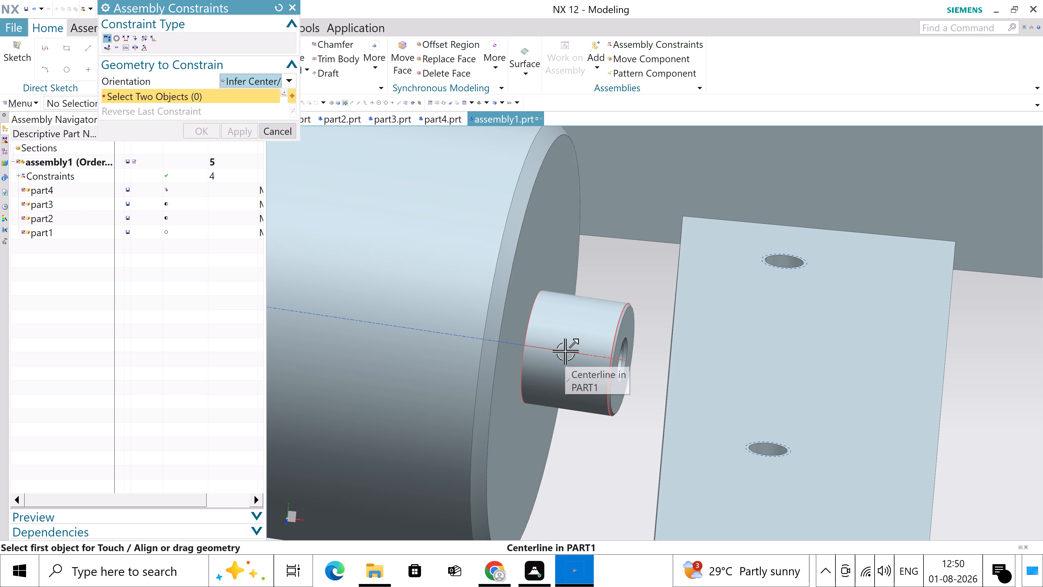
{"action": "left_click", "coordinate": [565, 351]}
{"action": "scroll", "coordinate": [594, 326], "scroll_direction": "down", "scroll_amount": 5}
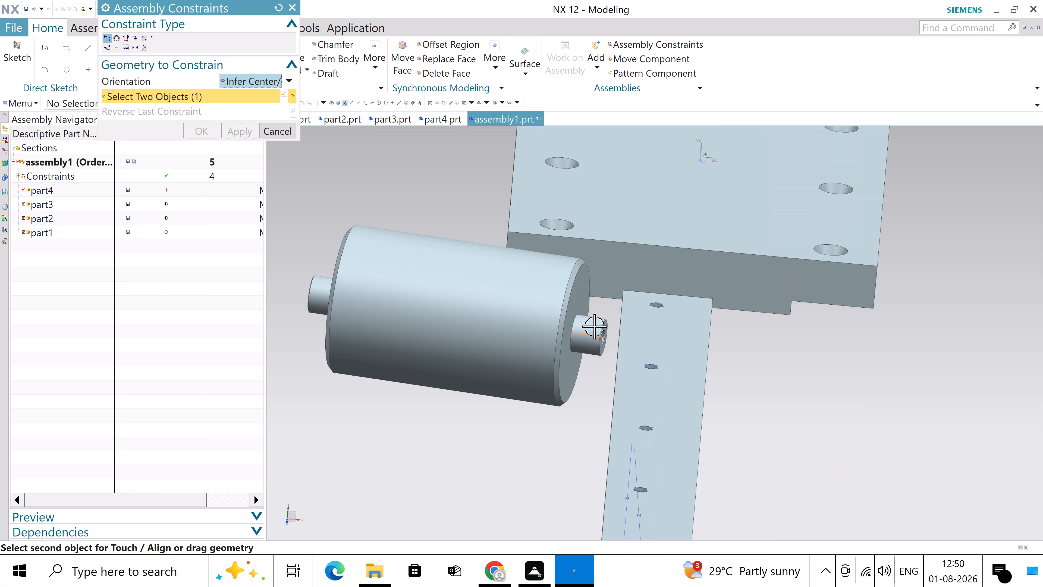
{"action": "scroll", "coordinate": [594, 326], "scroll_direction": "down", "scroll_amount": 4}
{"action": "middle_click_drag", "start_coordinate": [553, 459], "coordinate": [581, 461]}
{"action": "scroll", "coordinate": [745, 479], "scroll_direction": "up", "scroll_amount": 3}
{"action": "scroll", "coordinate": [781, 461], "scroll_direction": "up", "scroll_amount": 2}
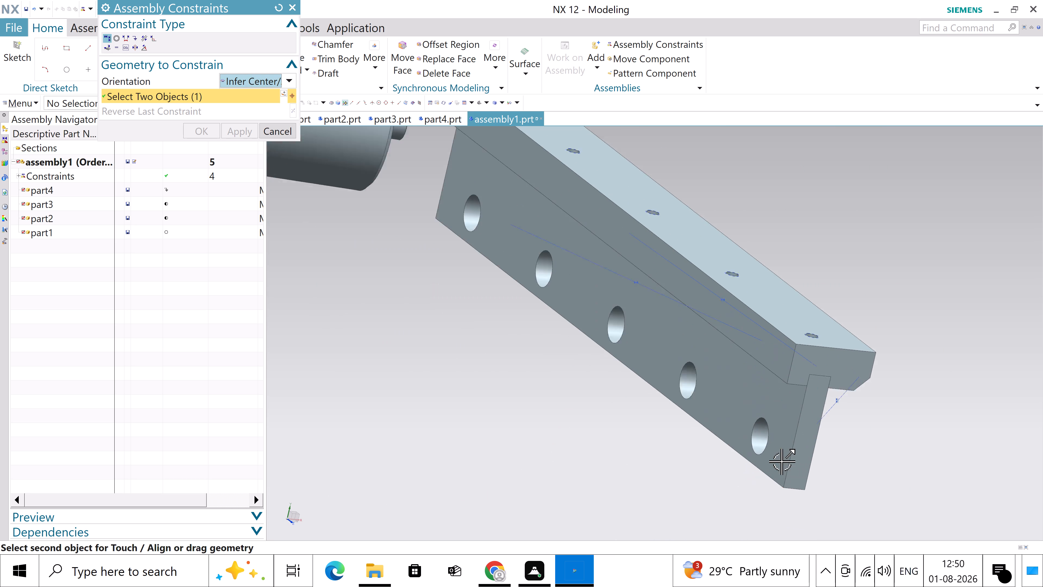
{"action": "scroll", "coordinate": [781, 461], "scroll_direction": "up", "scroll_amount": 1}
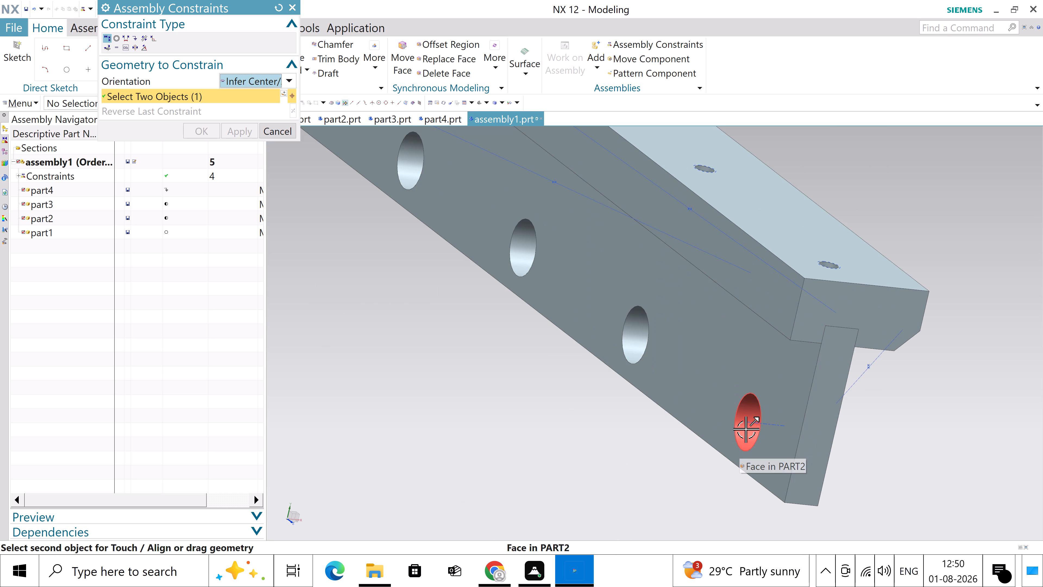
{"action": "left_click", "coordinate": [762, 424]}
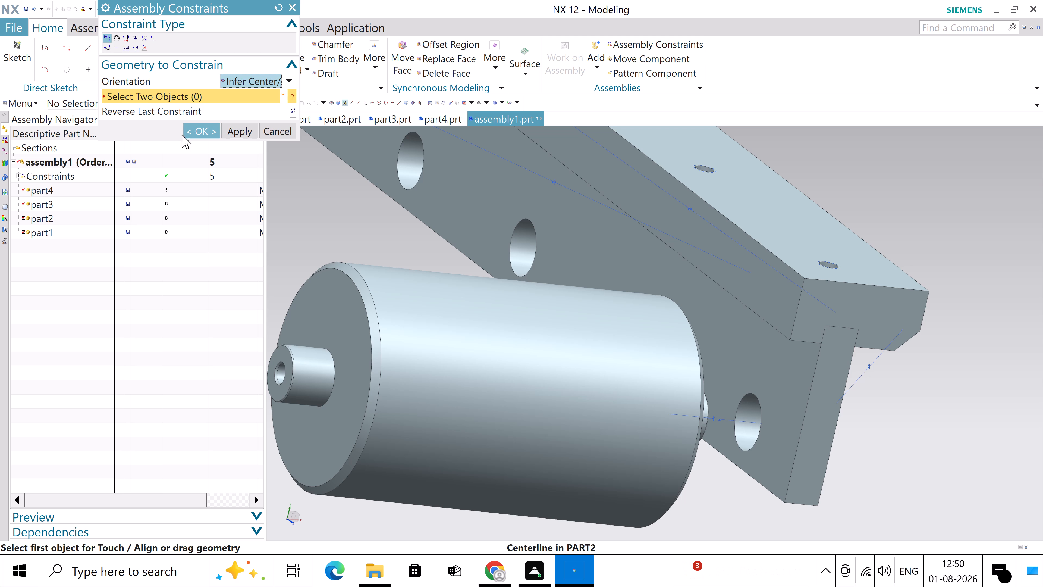
{"action": "left_click", "coordinate": [199, 135]}
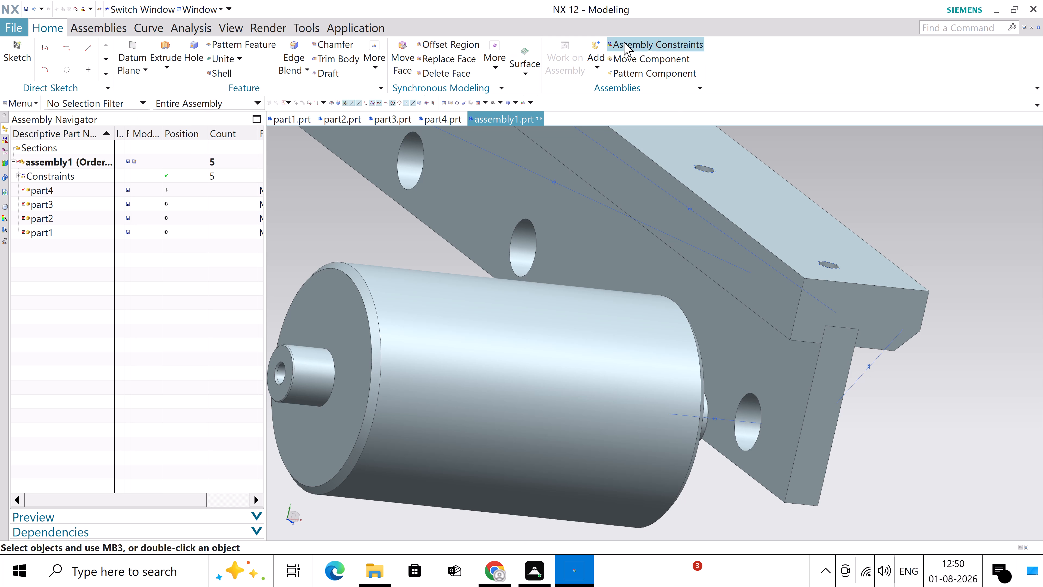
Add a Touch/Align constraint with Prefer Touch orientation between part1's hole-side shaft end face and part2's side face away from the roller.
{"action": "left_click", "coordinate": [658, 43]}
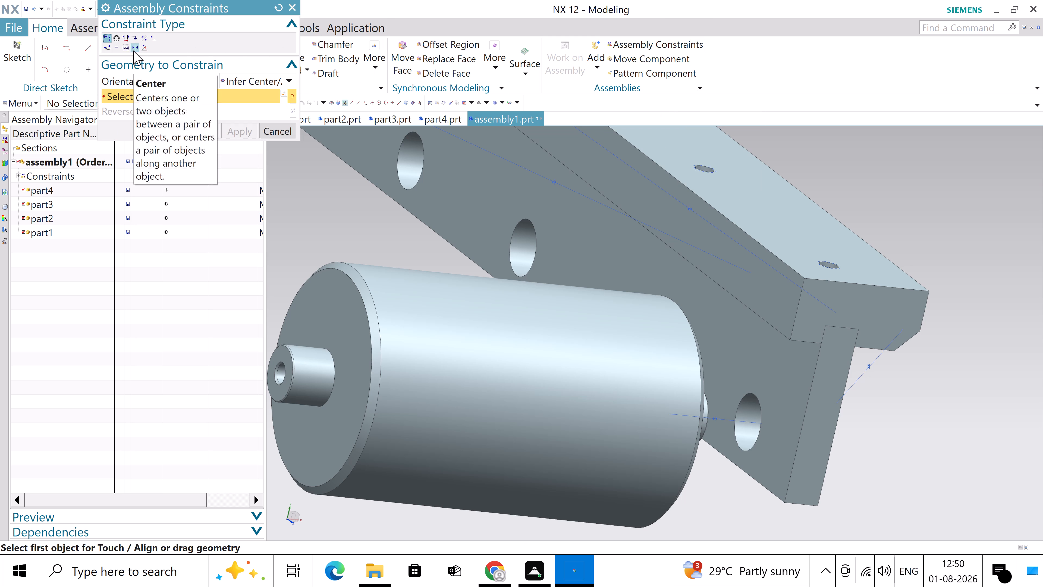
{"action": "middle_click_drag", "start_coordinate": [865, 419], "coordinate": [832, 410]}
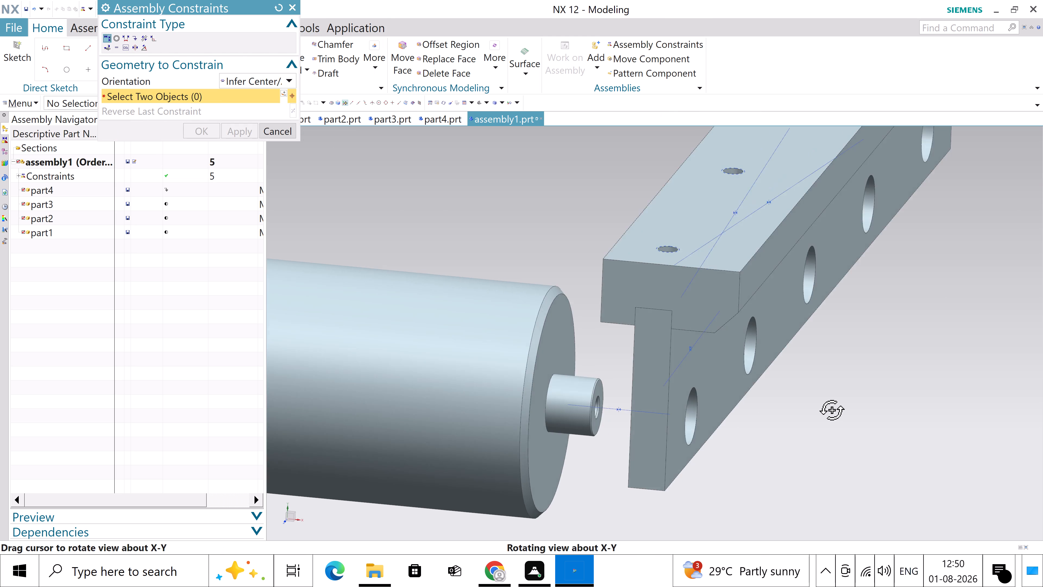
{"action": "middle_click_drag", "start_coordinate": [832, 410], "coordinate": [828, 409]}
{"action": "scroll", "coordinate": [610, 438], "scroll_direction": "up", "scroll_amount": 3}
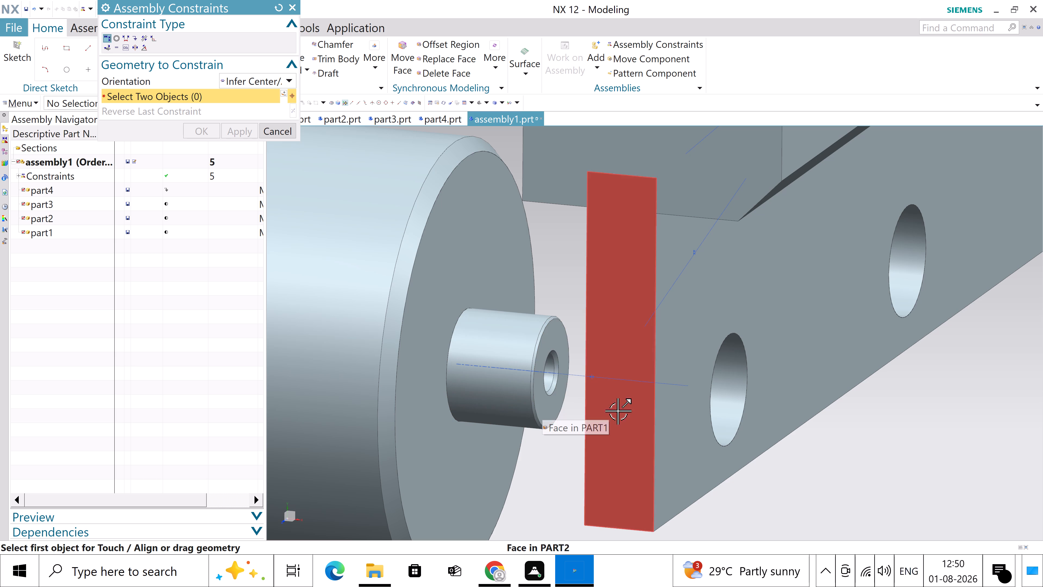
{"action": "left_click", "coordinate": [255, 82]}
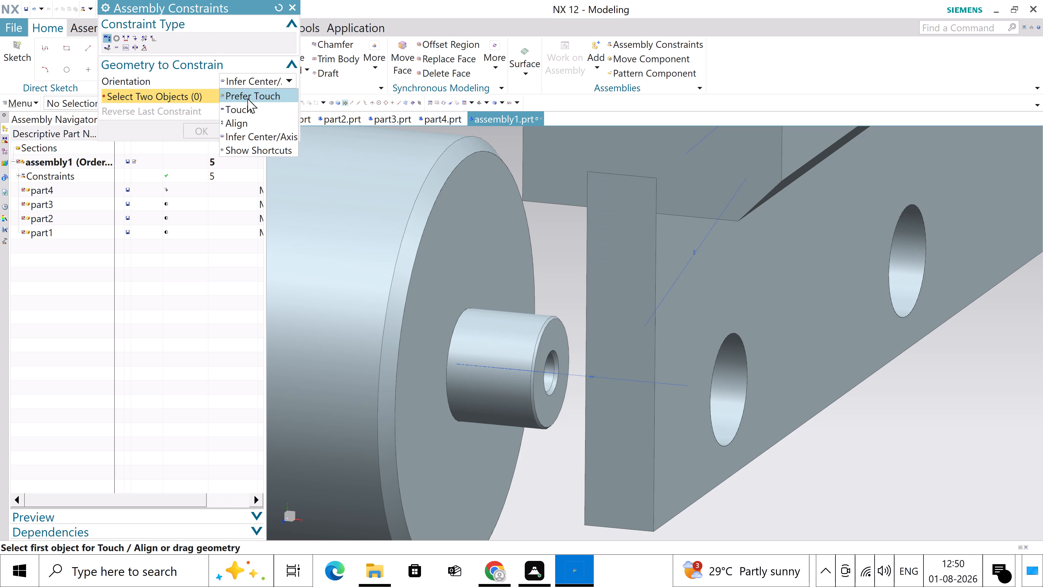
{"action": "left_click", "coordinate": [247, 98]}
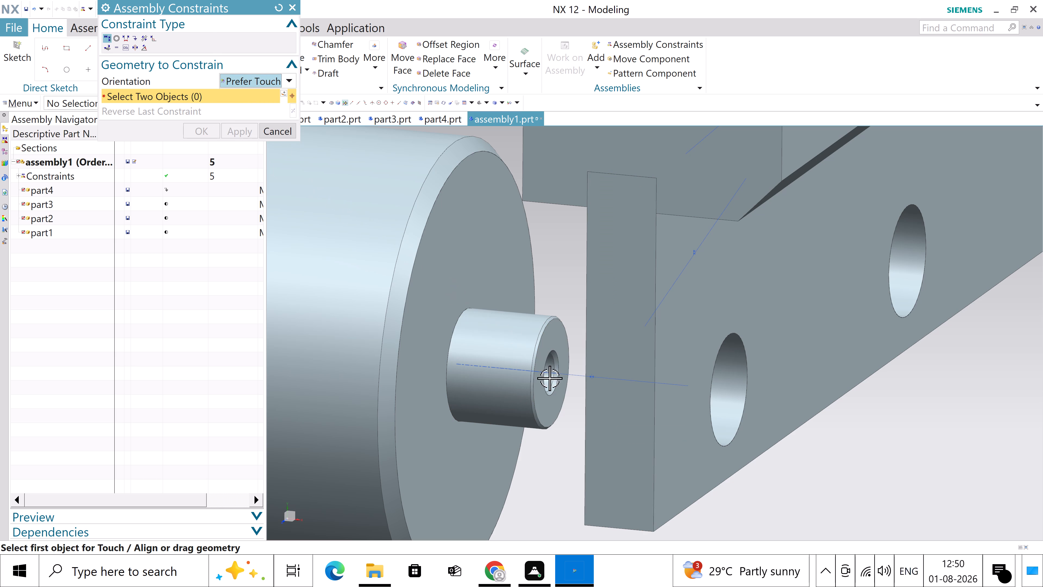
{"action": "left_click", "coordinate": [546, 395]}
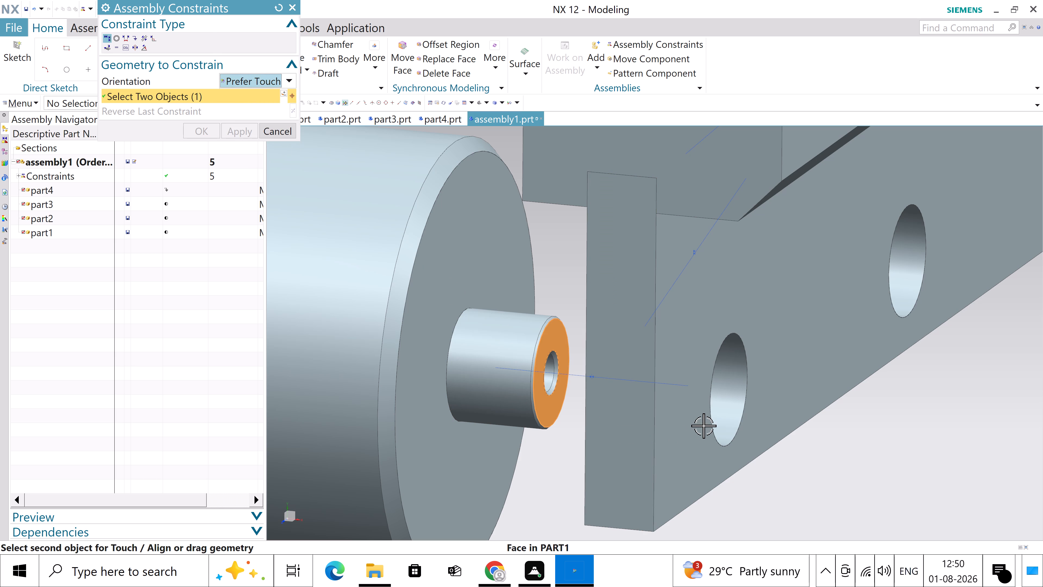
{"action": "left_click", "coordinate": [718, 338]}
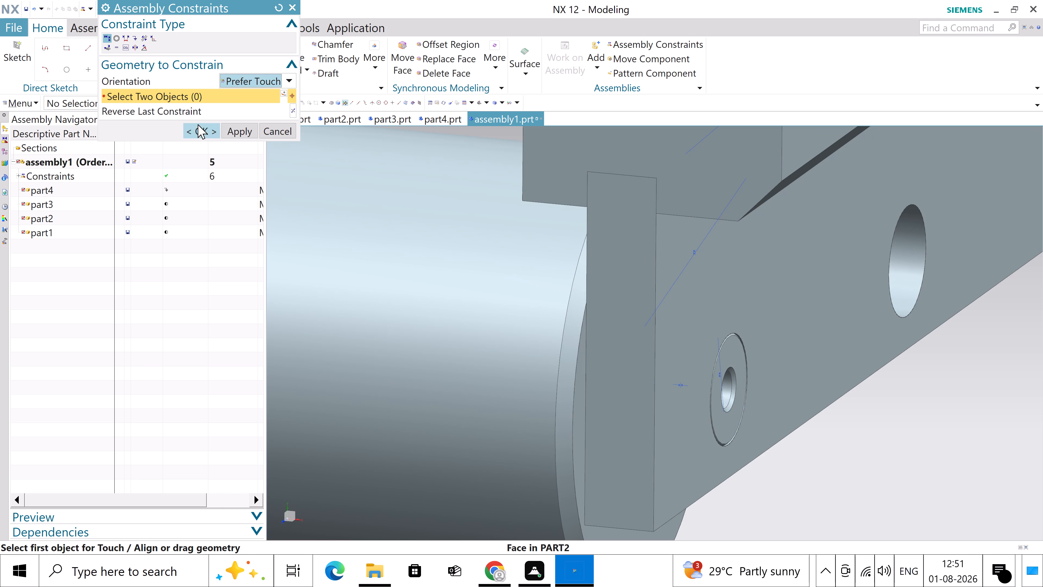
{"action": "left_click", "coordinate": [198, 124]}
Pattern the part1 roller linearly along part2's holes toward part4, with the direction reversed, count 5 and pitch distance 120 mm.
{"action": "scroll", "coordinate": [579, 317], "scroll_direction": "down", "scroll_amount": 5}
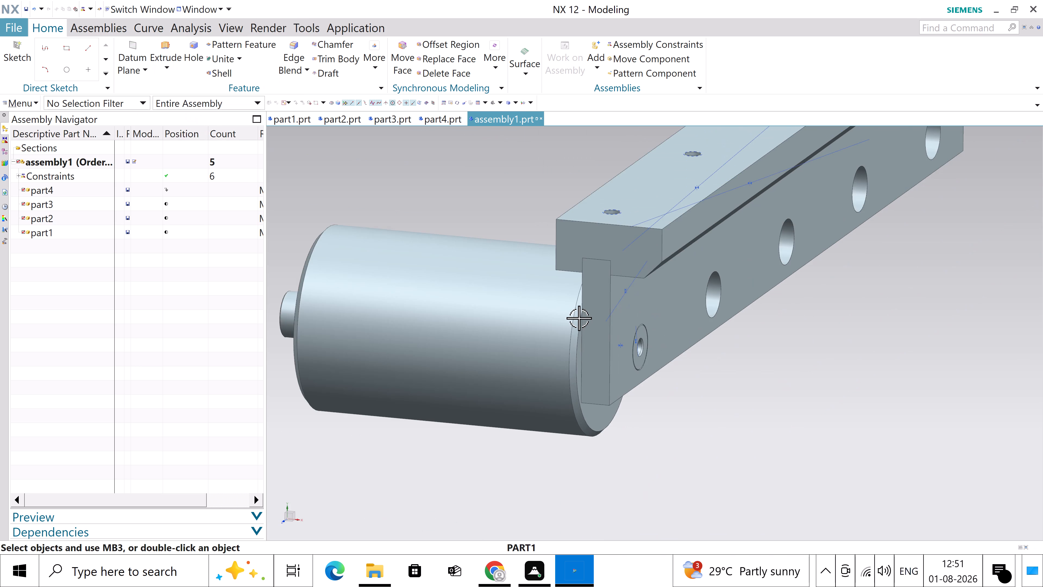
{"action": "scroll", "coordinate": [579, 318], "scroll_direction": "down", "scroll_amount": 3}
{"action": "middle_click_drag", "start_coordinate": [547, 392], "coordinate": [599, 412]}
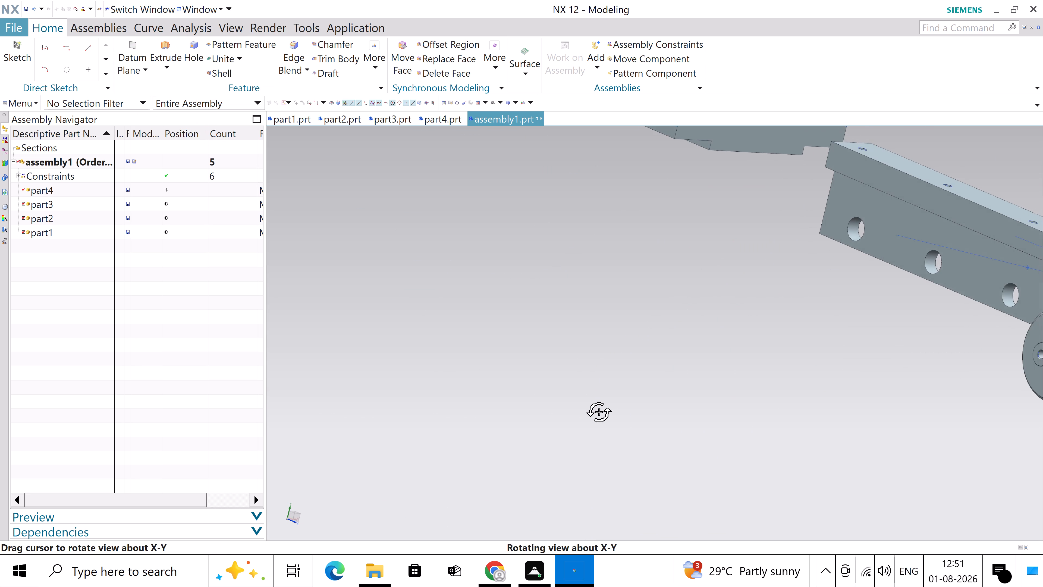
{"action": "middle_click_drag", "start_coordinate": [599, 412], "coordinate": [576, 409]}
{"action": "scroll", "coordinate": [935, 314], "scroll_direction": "down", "scroll_amount": 2}
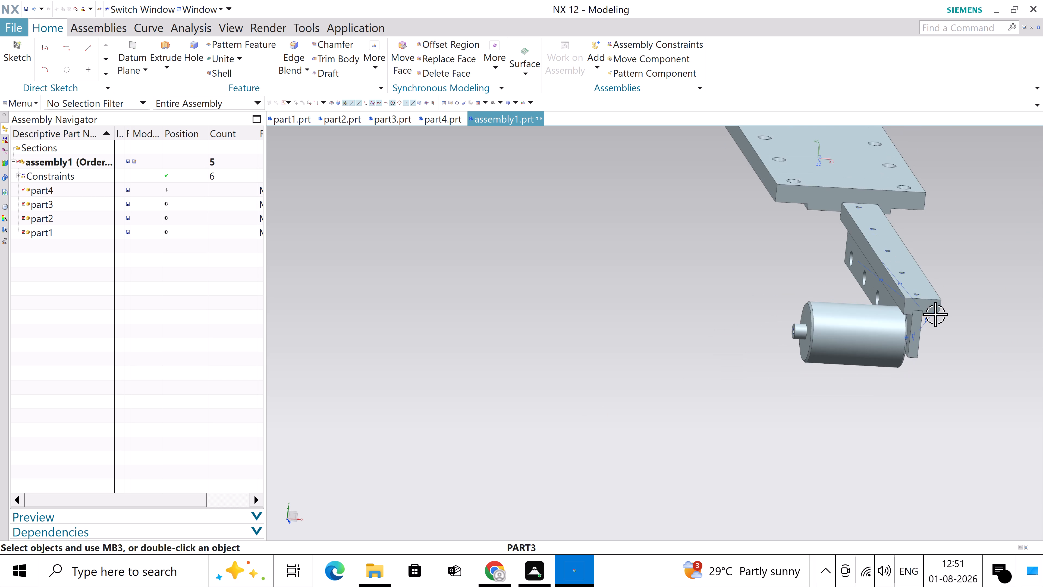
{"action": "scroll", "coordinate": [935, 314], "scroll_direction": "up", "scroll_amount": 4}
{"action": "left_click", "coordinate": [791, 365]}
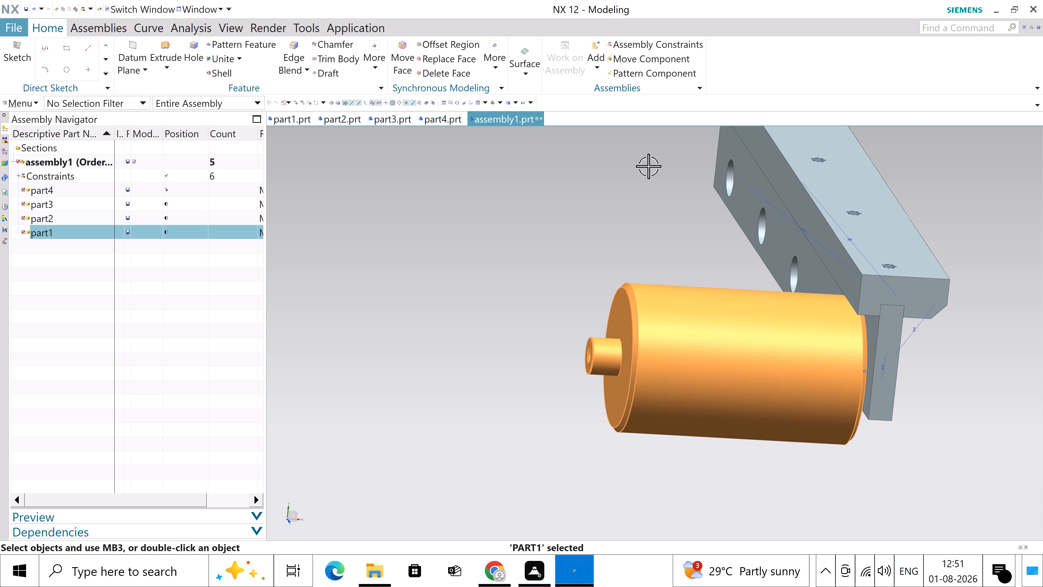
{"action": "left_click", "coordinate": [663, 78]}
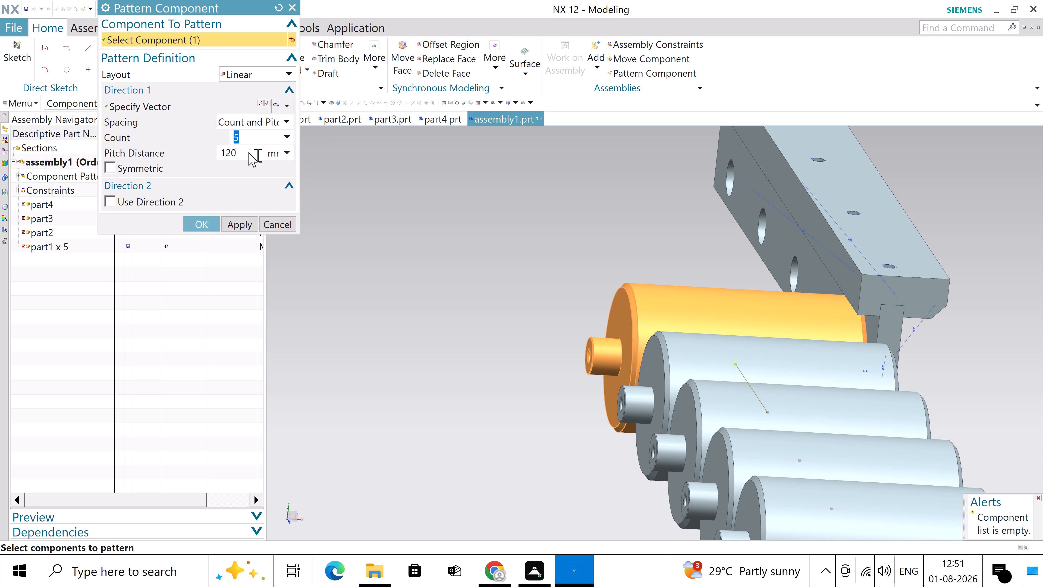
{"action": "left_click", "coordinate": [262, 104]}
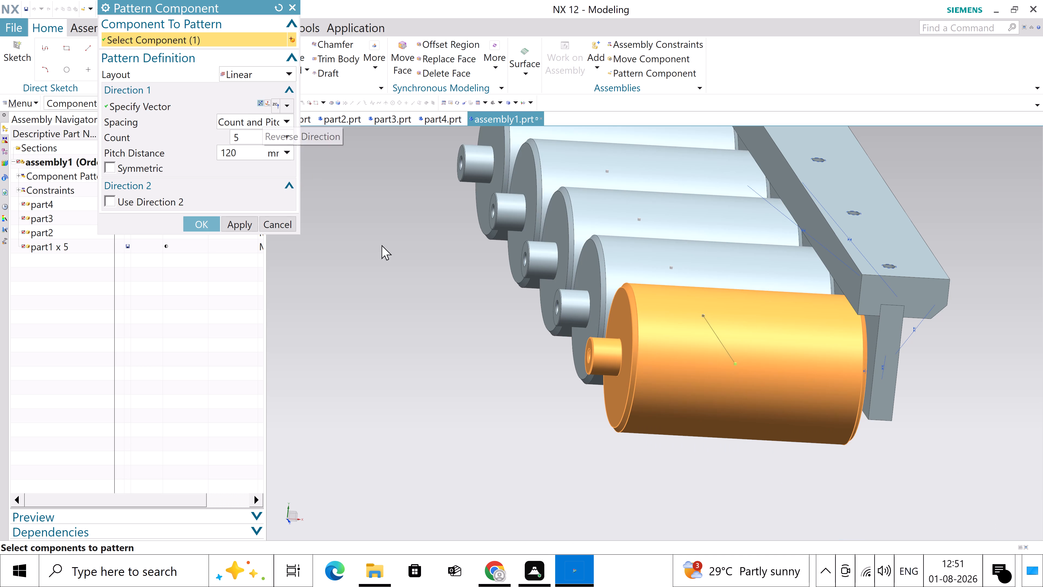
{"action": "scroll", "coordinate": [388, 288], "scroll_direction": "down", "scroll_amount": 3}
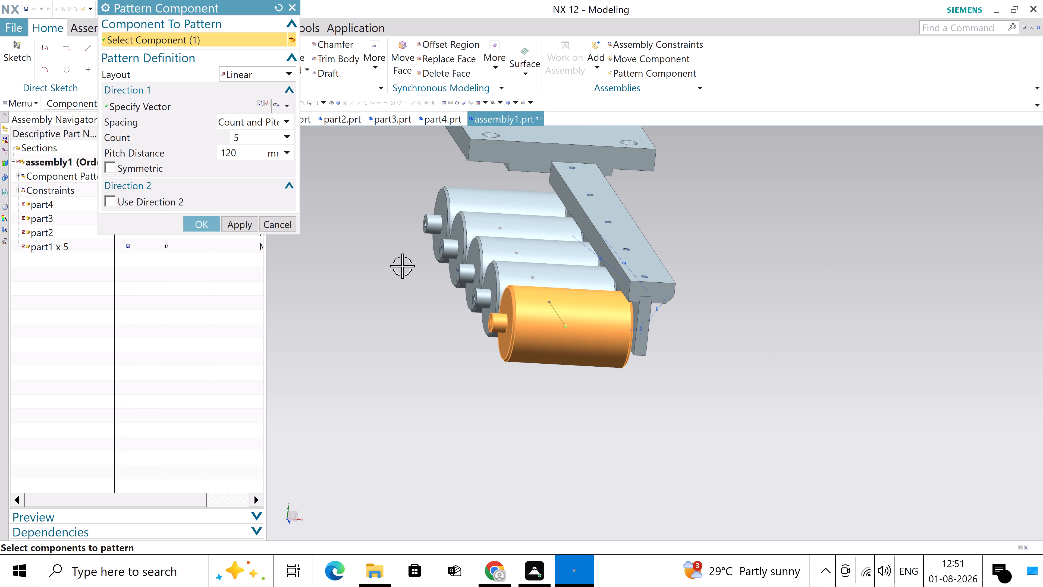
{"action": "middle_click_drag", "start_coordinate": [764, 386], "coordinate": [724, 378]}
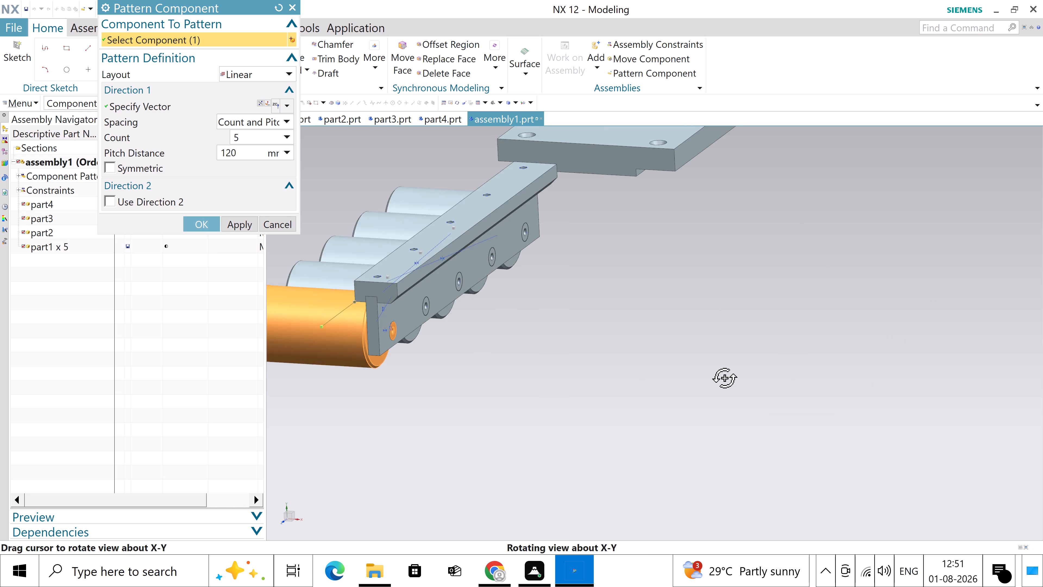
{"action": "middle_click_drag", "start_coordinate": [724, 378], "coordinate": [758, 393]}
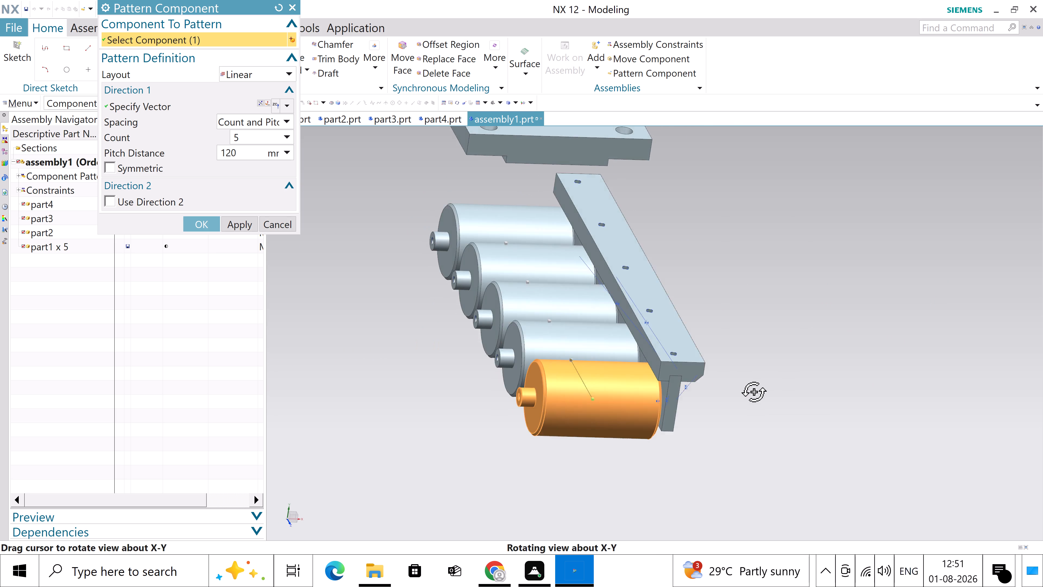
{"action": "middle_click_drag", "start_coordinate": [758, 393], "coordinate": [790, 407]}
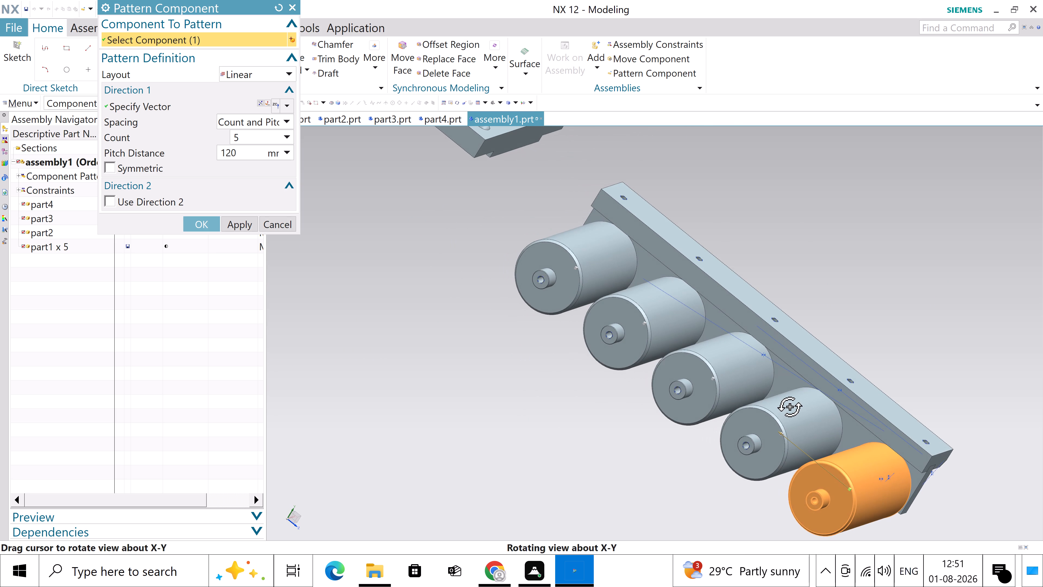
{"action": "middle_click_drag", "start_coordinate": [790, 407], "coordinate": [796, 421]}
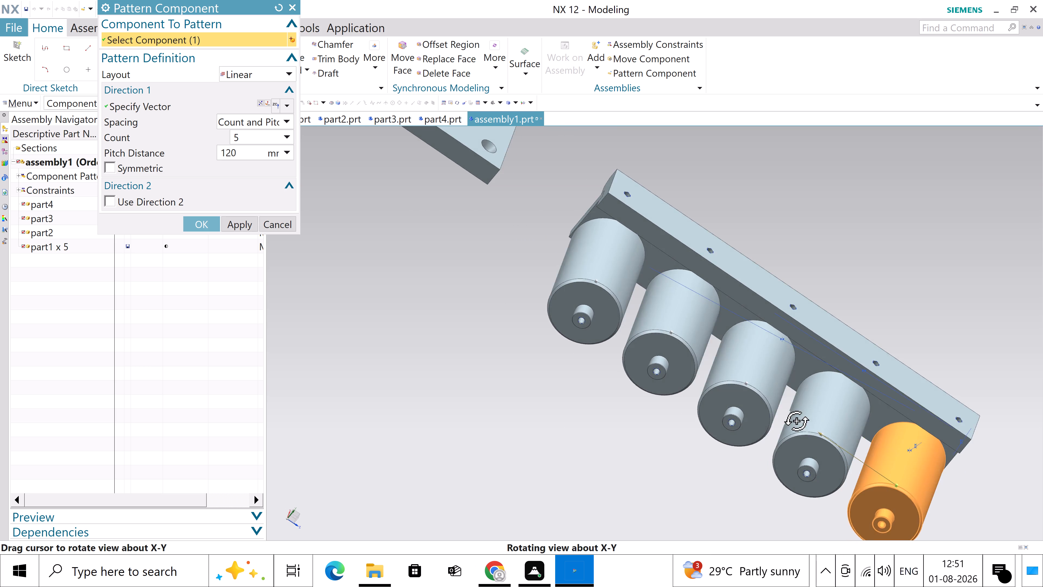
{"action": "middle_click_drag", "start_coordinate": [796, 421], "coordinate": [724, 388]}
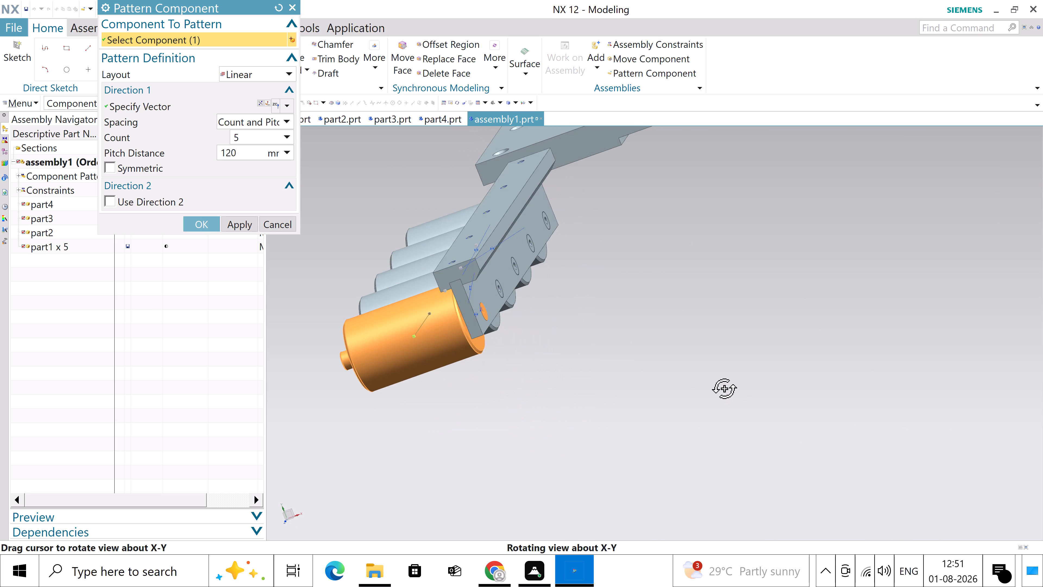
{"action": "middle_click_drag", "start_coordinate": [724, 388], "coordinate": [777, 379]}
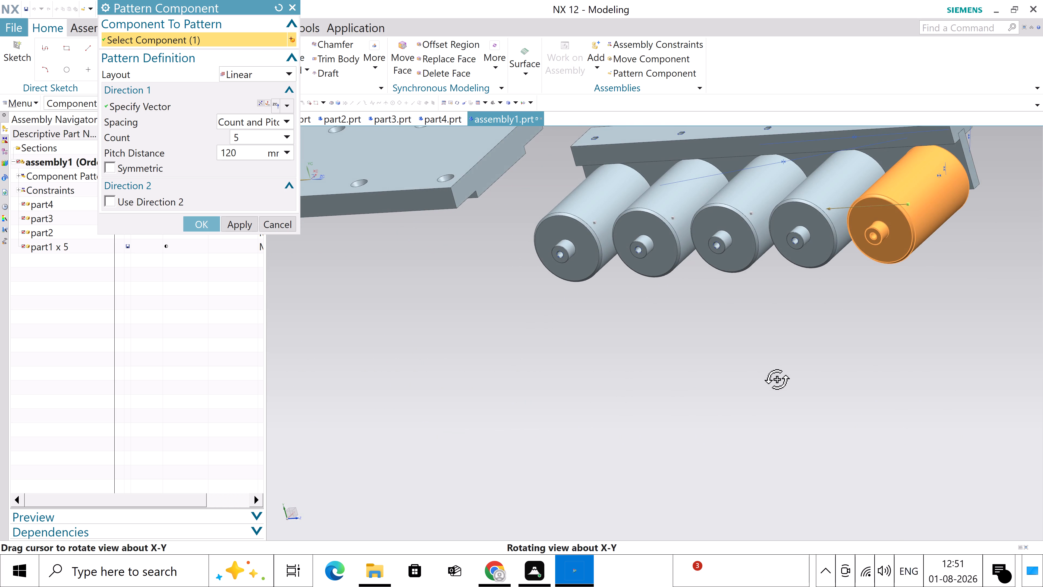
{"action": "middle_click_drag", "start_coordinate": [777, 379], "coordinate": [760, 408]}
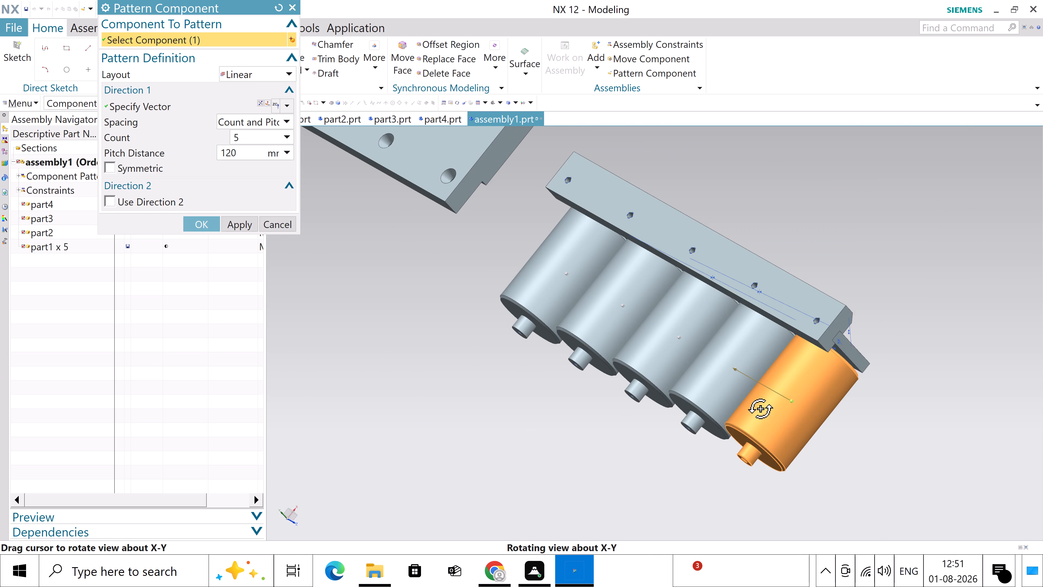
{"action": "middle_click_drag", "start_coordinate": [760, 408], "coordinate": [774, 391]}
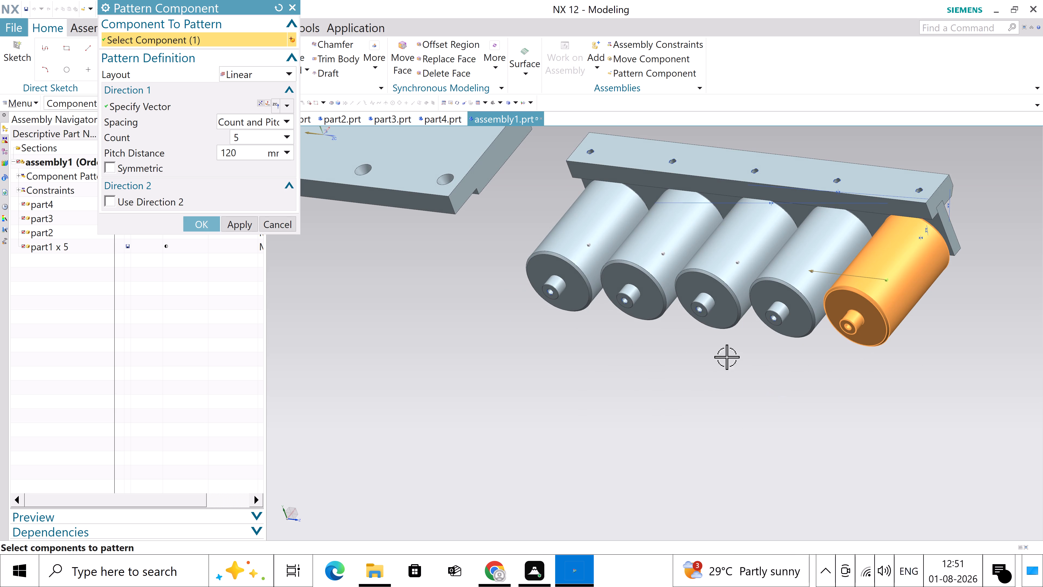
{"action": "left_click", "coordinate": [207, 221]}
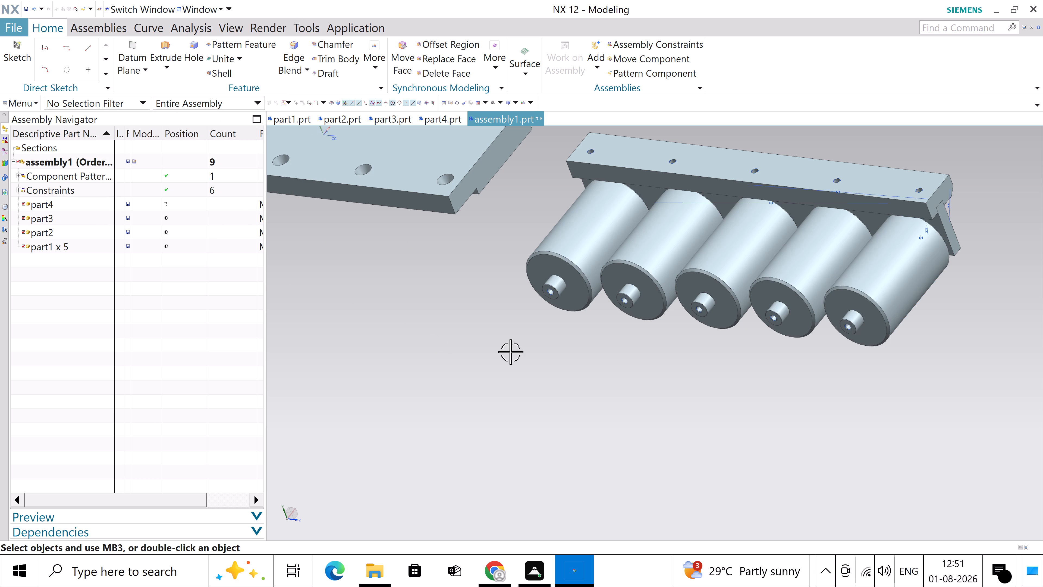
Show the degrees of freedom of the patterned part1 roller second nearest part4.
{"action": "middle_click", "coordinate": [564, 358]}
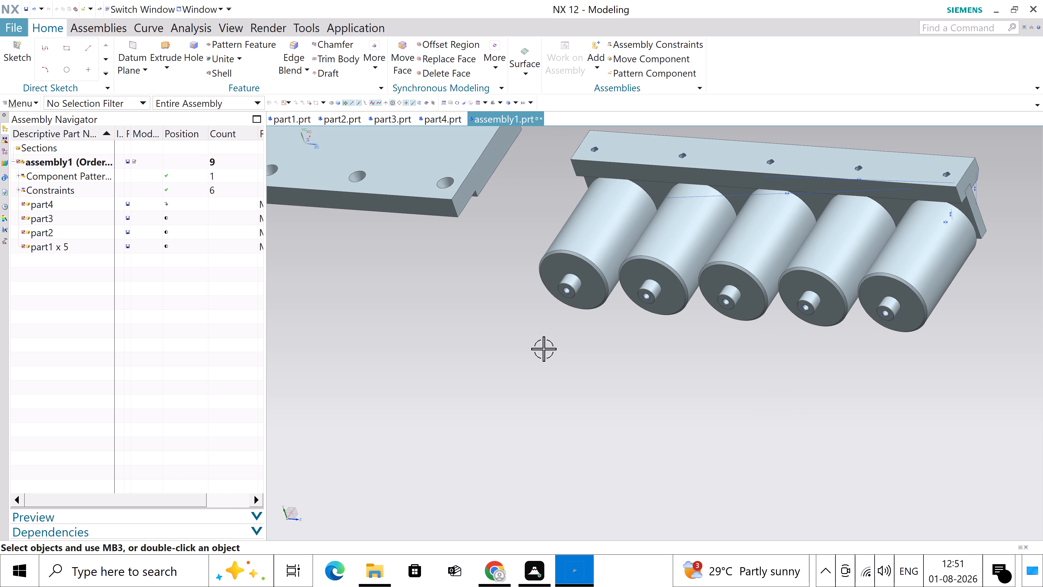
{"action": "right_click", "coordinate": [700, 237]}
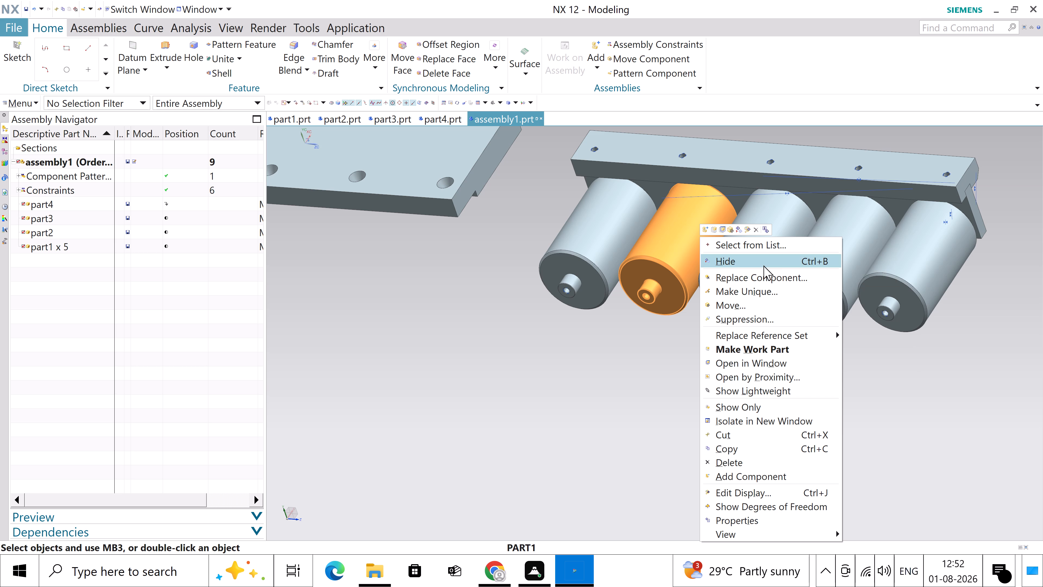
{"action": "left_click", "coordinate": [756, 504]}
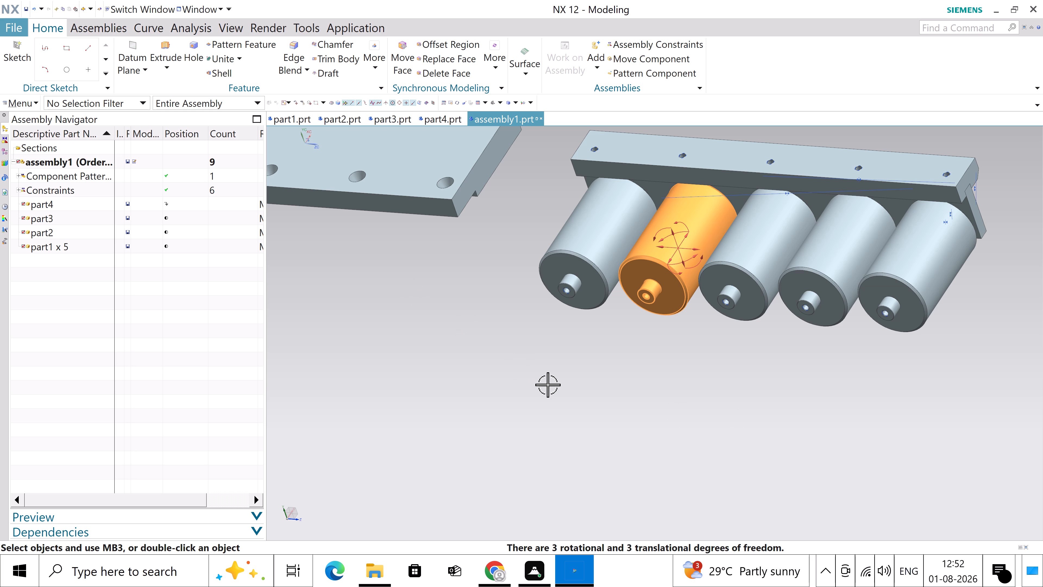
{"action": "right_click", "coordinate": [546, 376]}
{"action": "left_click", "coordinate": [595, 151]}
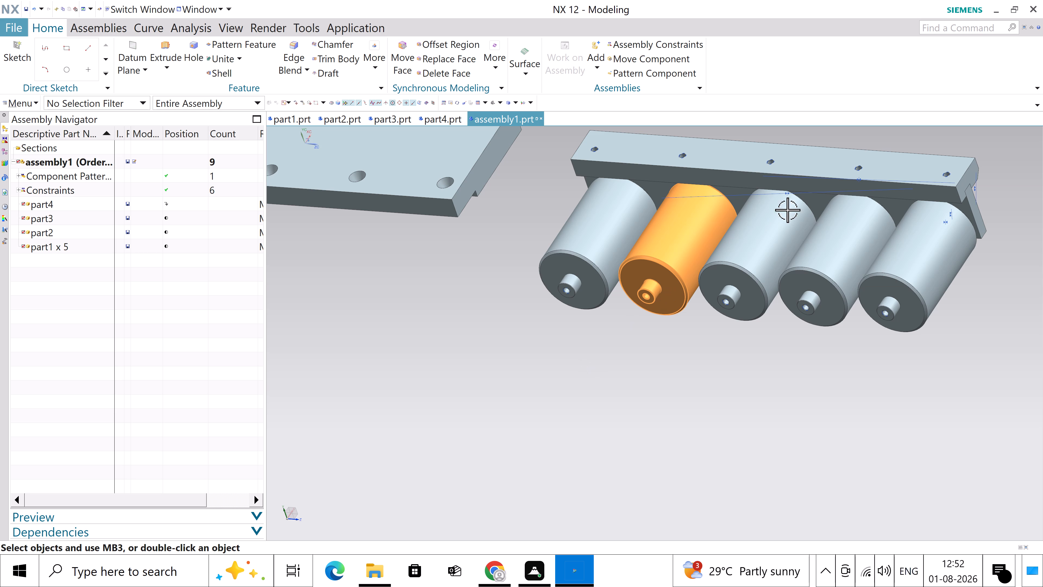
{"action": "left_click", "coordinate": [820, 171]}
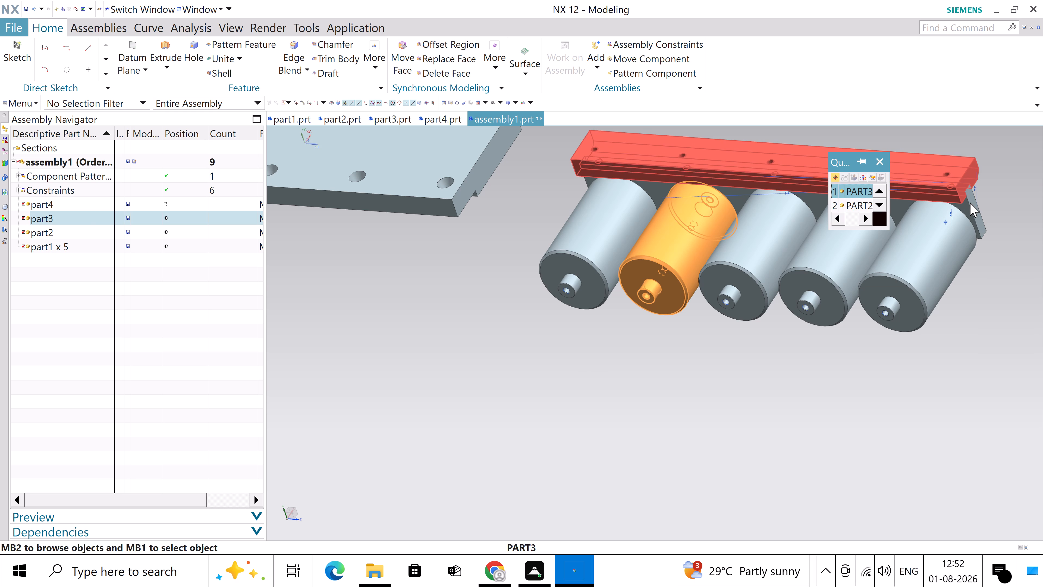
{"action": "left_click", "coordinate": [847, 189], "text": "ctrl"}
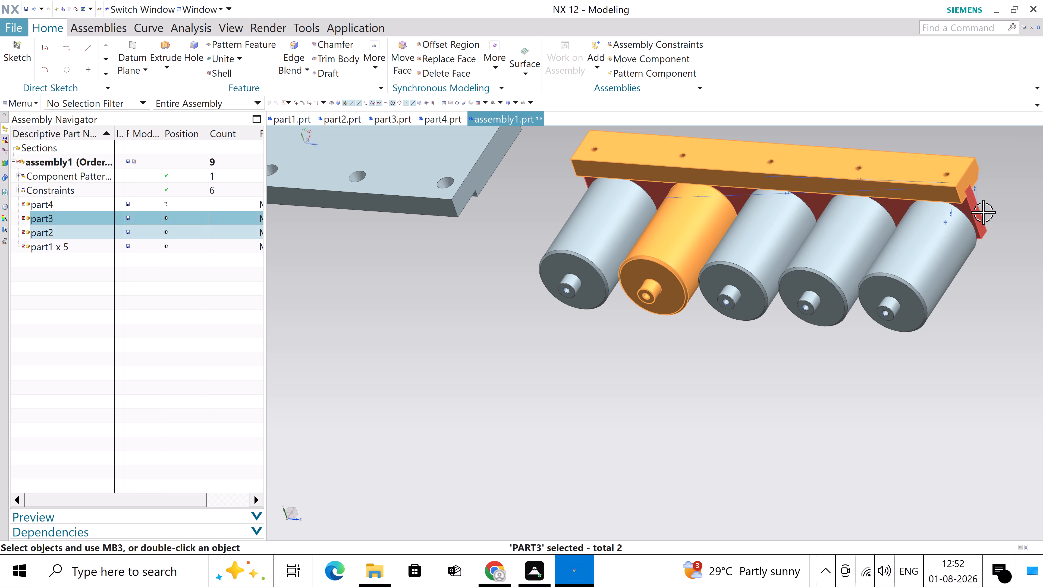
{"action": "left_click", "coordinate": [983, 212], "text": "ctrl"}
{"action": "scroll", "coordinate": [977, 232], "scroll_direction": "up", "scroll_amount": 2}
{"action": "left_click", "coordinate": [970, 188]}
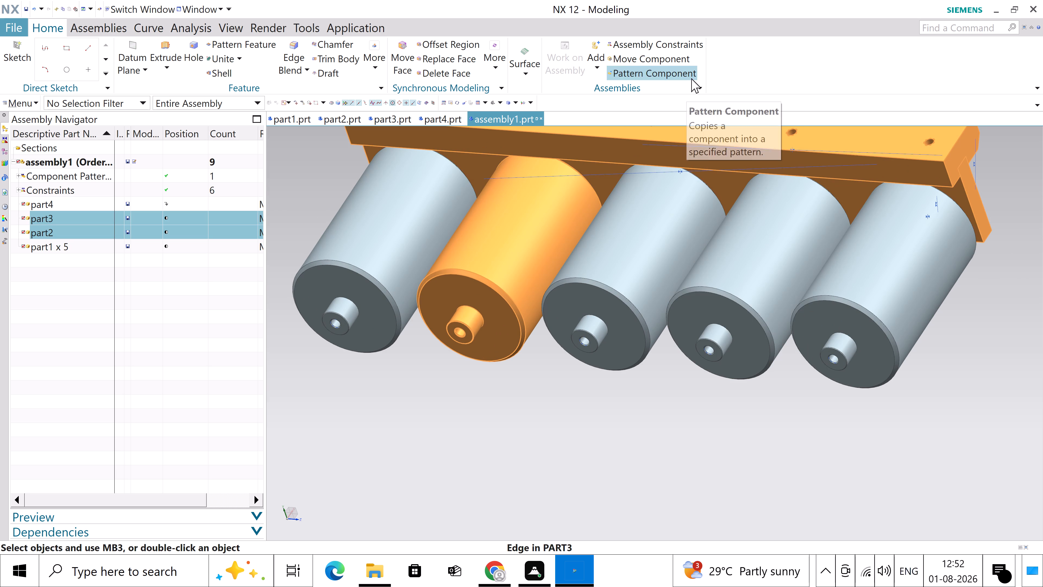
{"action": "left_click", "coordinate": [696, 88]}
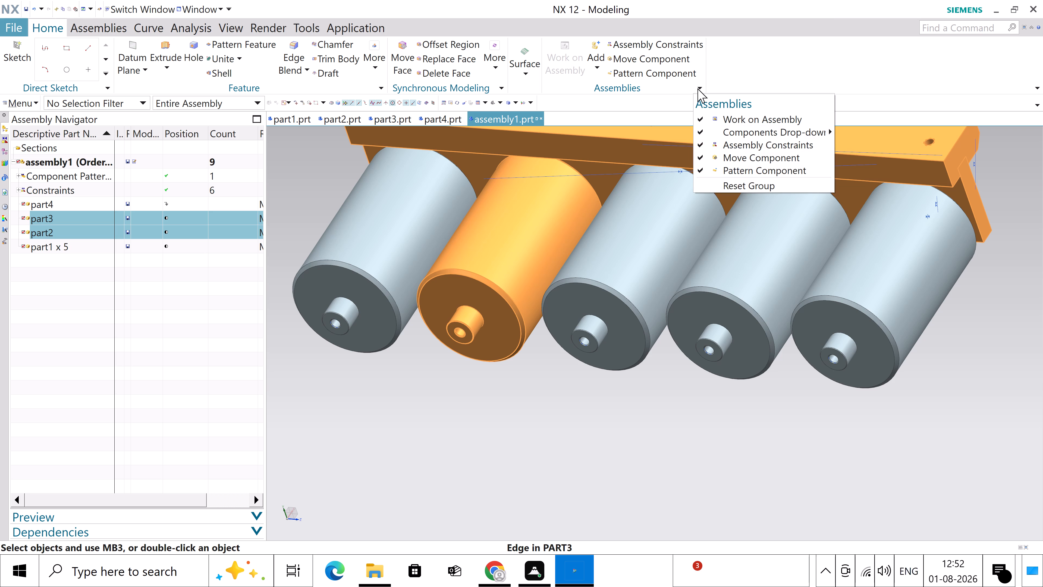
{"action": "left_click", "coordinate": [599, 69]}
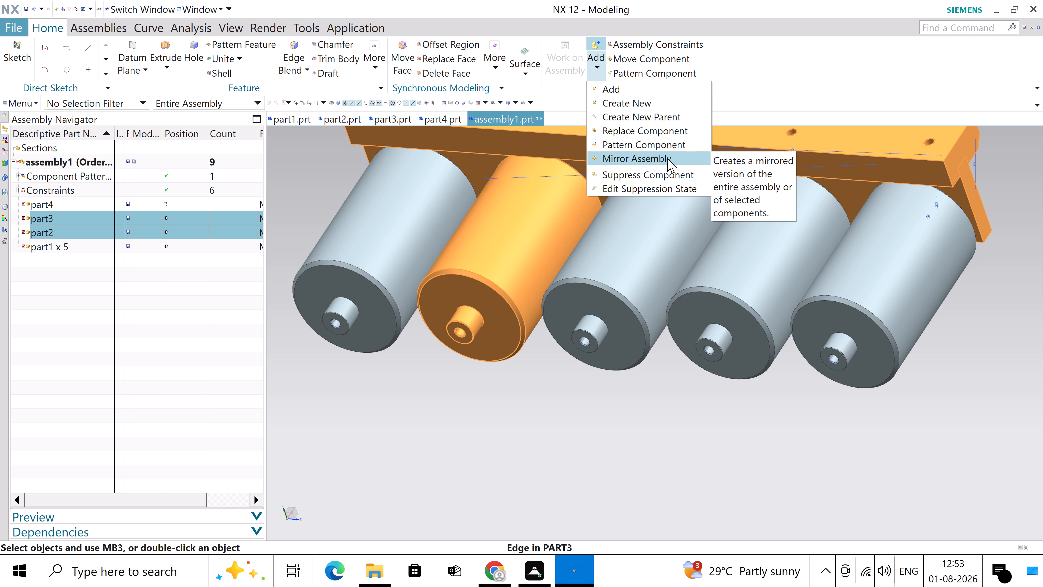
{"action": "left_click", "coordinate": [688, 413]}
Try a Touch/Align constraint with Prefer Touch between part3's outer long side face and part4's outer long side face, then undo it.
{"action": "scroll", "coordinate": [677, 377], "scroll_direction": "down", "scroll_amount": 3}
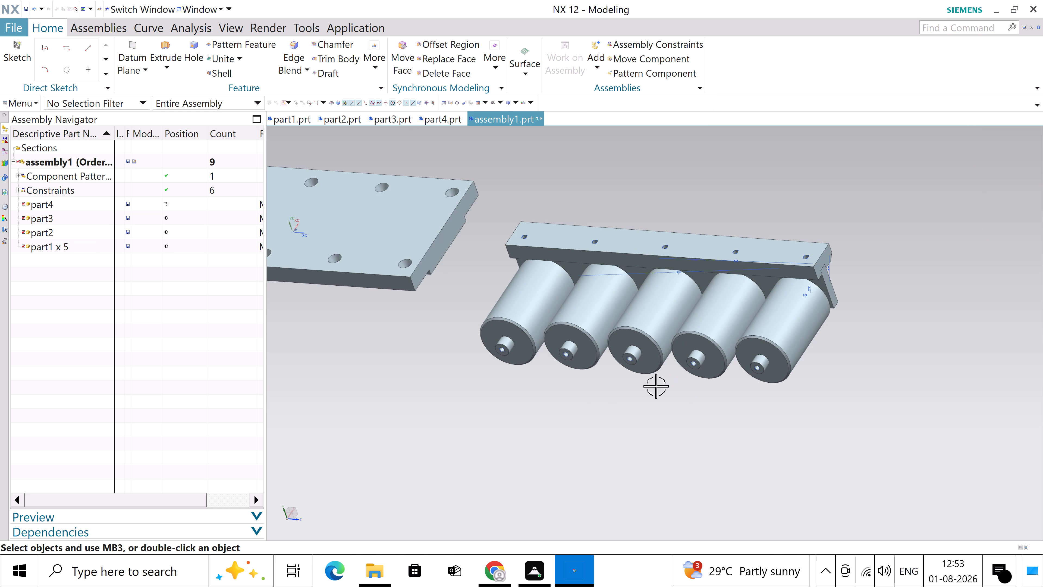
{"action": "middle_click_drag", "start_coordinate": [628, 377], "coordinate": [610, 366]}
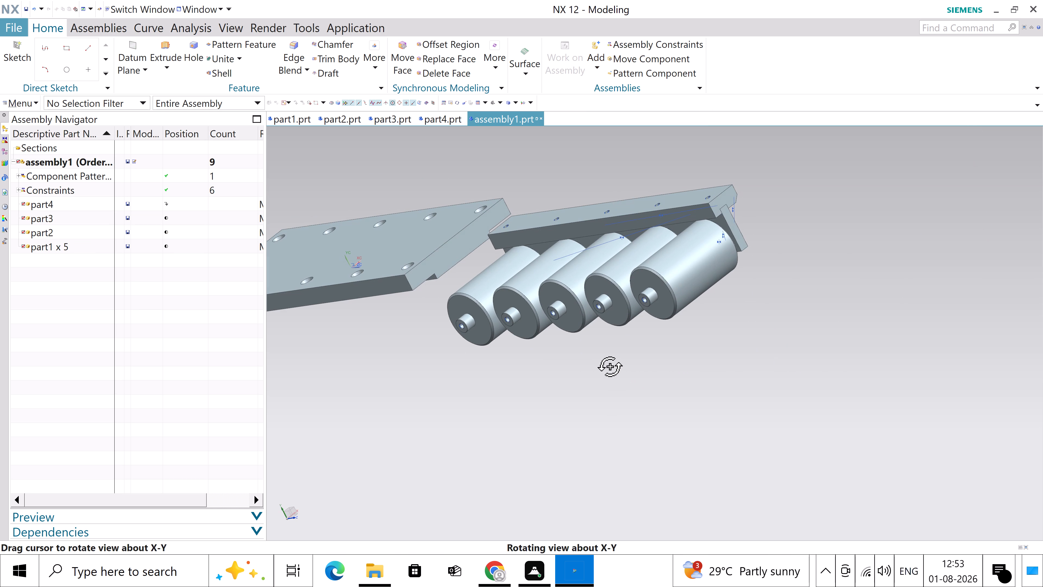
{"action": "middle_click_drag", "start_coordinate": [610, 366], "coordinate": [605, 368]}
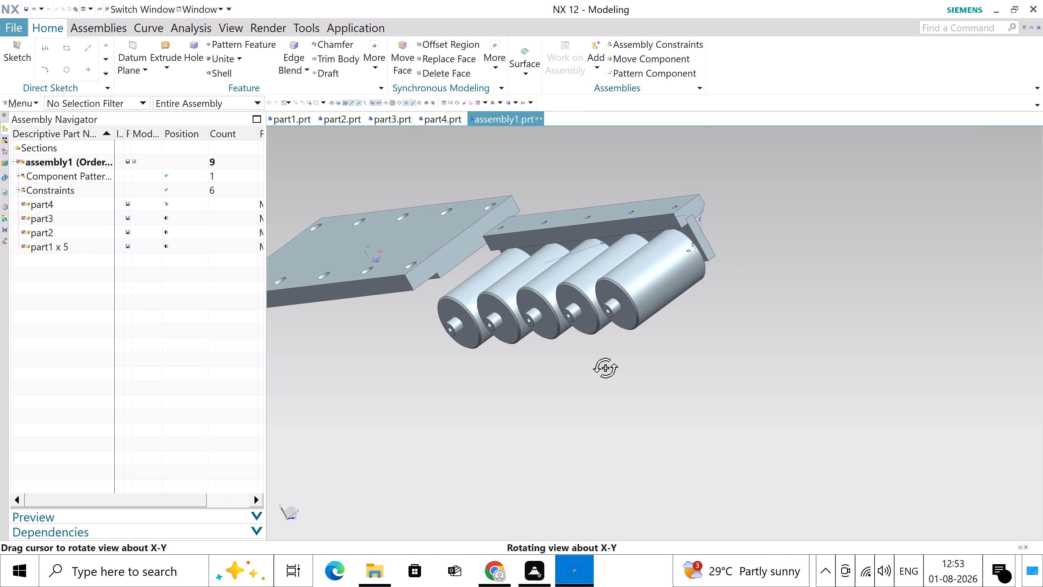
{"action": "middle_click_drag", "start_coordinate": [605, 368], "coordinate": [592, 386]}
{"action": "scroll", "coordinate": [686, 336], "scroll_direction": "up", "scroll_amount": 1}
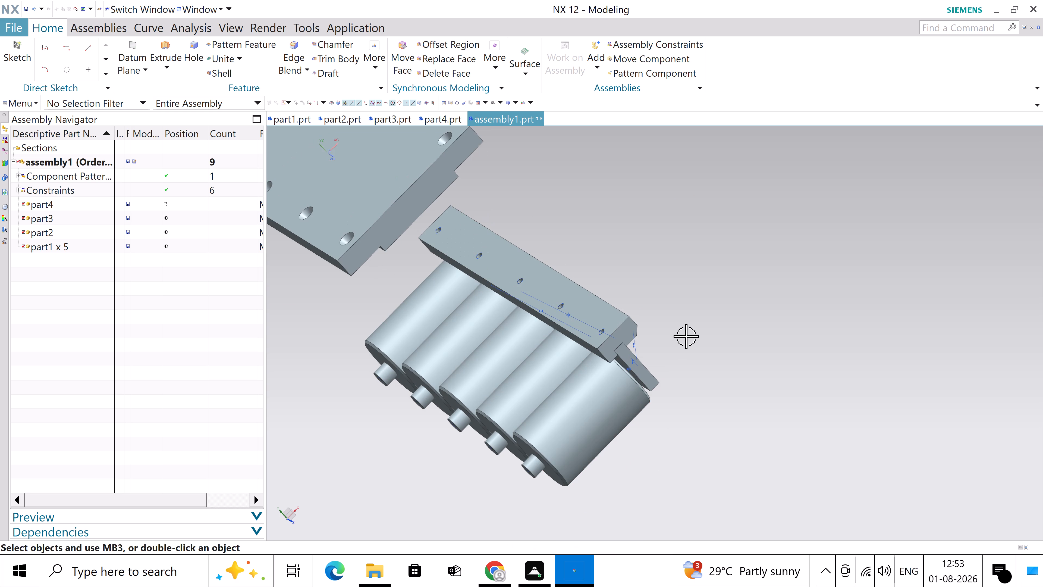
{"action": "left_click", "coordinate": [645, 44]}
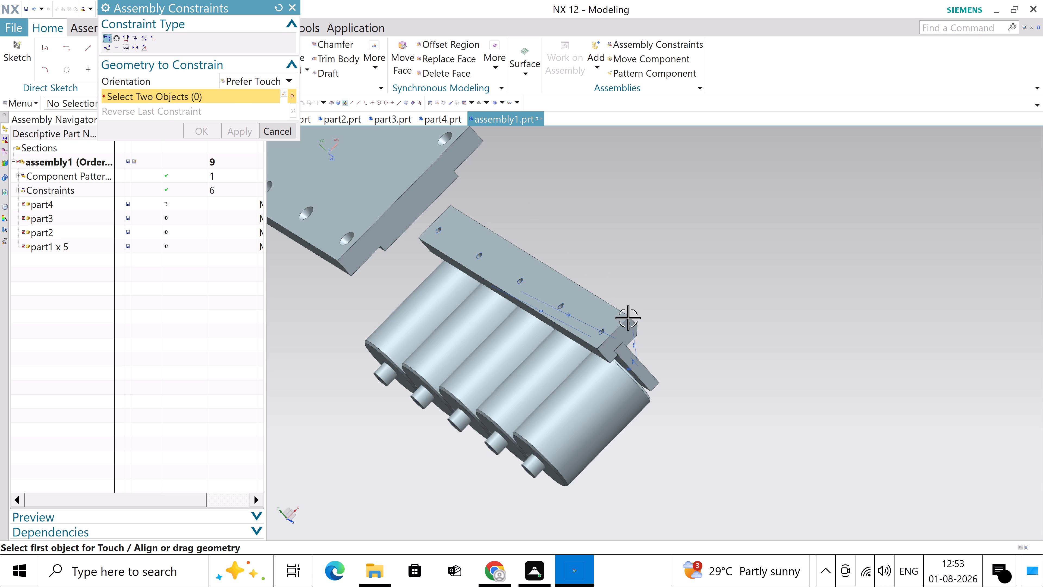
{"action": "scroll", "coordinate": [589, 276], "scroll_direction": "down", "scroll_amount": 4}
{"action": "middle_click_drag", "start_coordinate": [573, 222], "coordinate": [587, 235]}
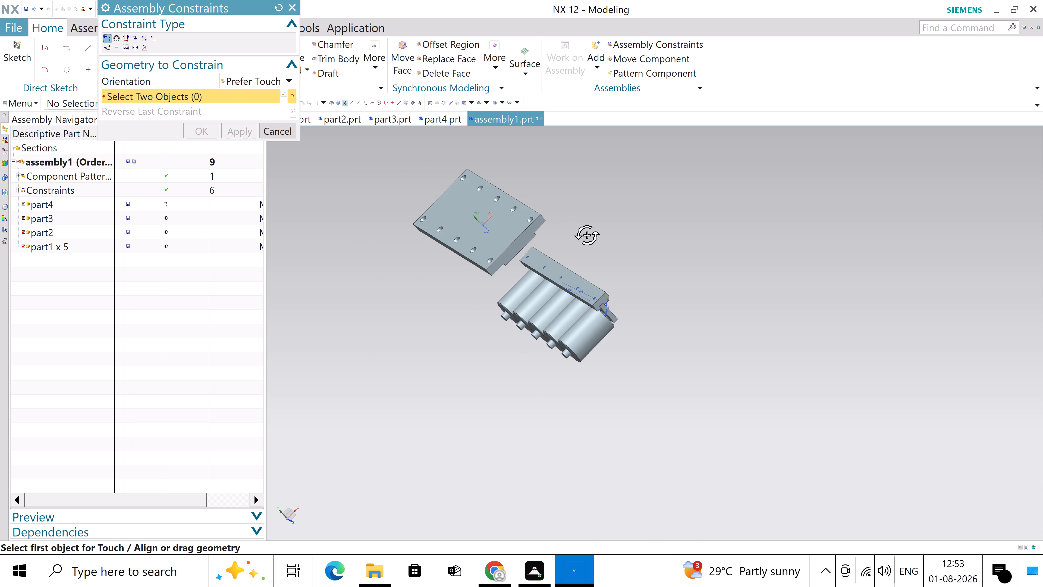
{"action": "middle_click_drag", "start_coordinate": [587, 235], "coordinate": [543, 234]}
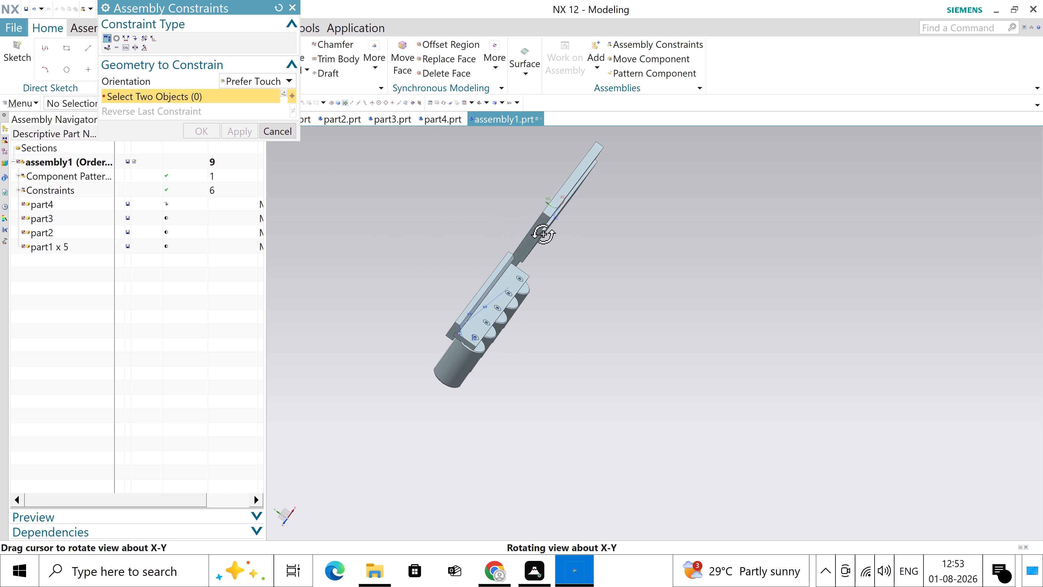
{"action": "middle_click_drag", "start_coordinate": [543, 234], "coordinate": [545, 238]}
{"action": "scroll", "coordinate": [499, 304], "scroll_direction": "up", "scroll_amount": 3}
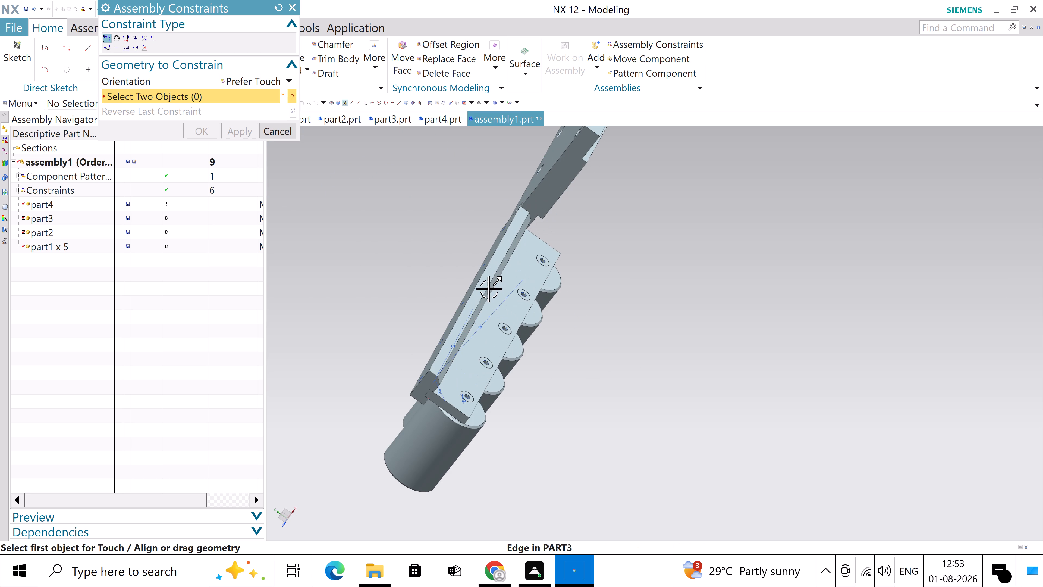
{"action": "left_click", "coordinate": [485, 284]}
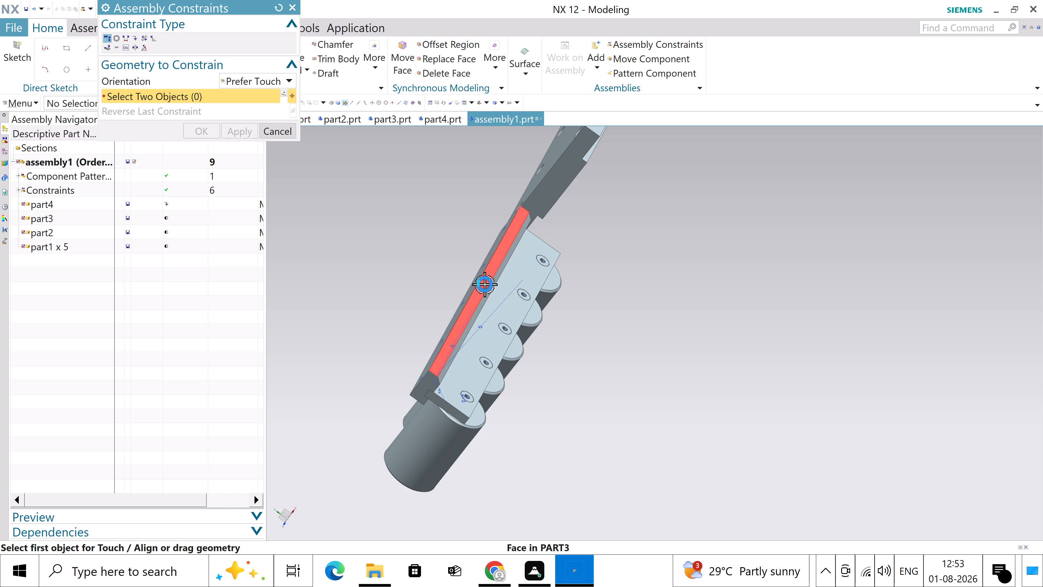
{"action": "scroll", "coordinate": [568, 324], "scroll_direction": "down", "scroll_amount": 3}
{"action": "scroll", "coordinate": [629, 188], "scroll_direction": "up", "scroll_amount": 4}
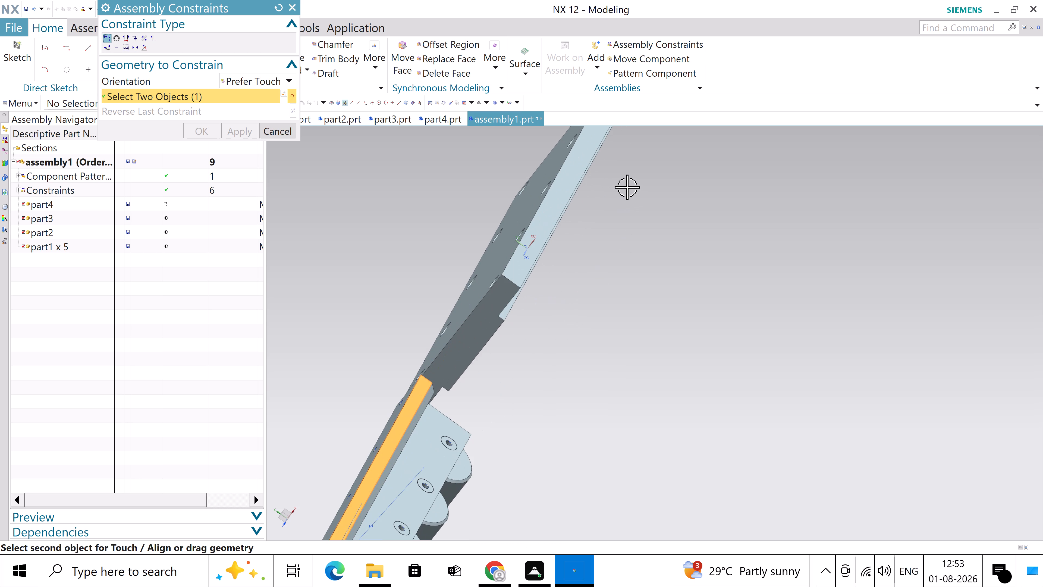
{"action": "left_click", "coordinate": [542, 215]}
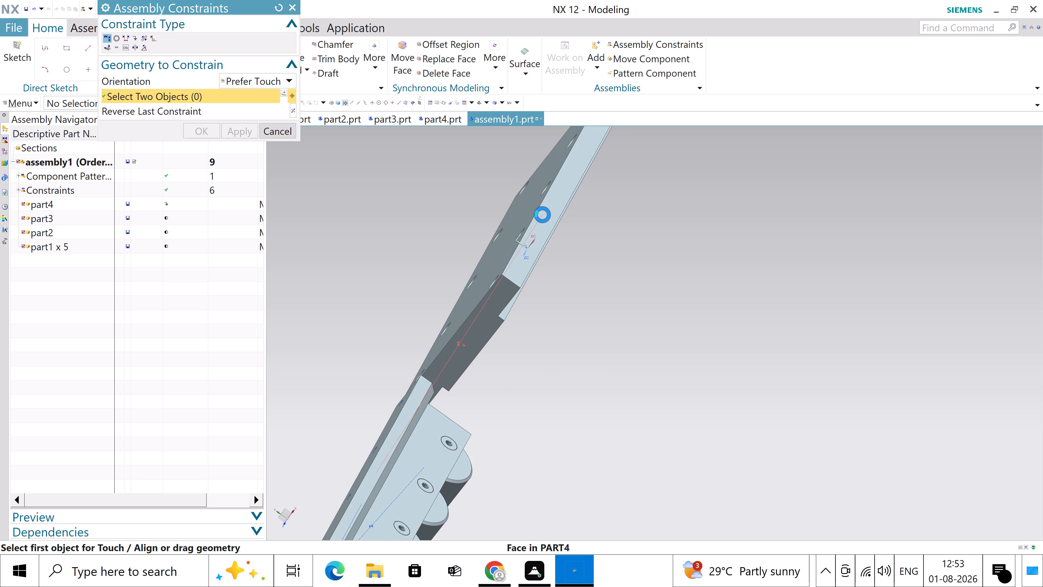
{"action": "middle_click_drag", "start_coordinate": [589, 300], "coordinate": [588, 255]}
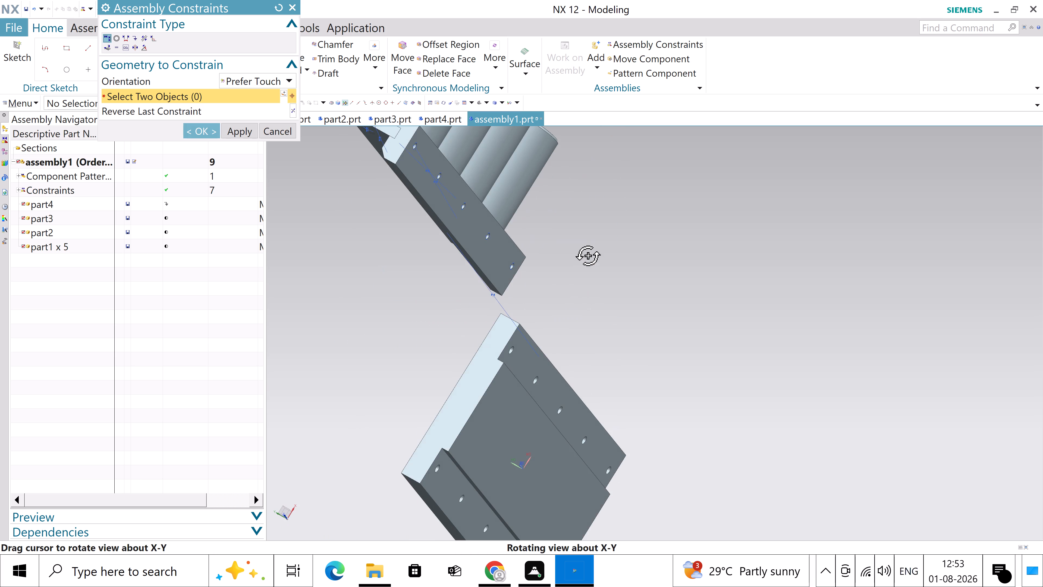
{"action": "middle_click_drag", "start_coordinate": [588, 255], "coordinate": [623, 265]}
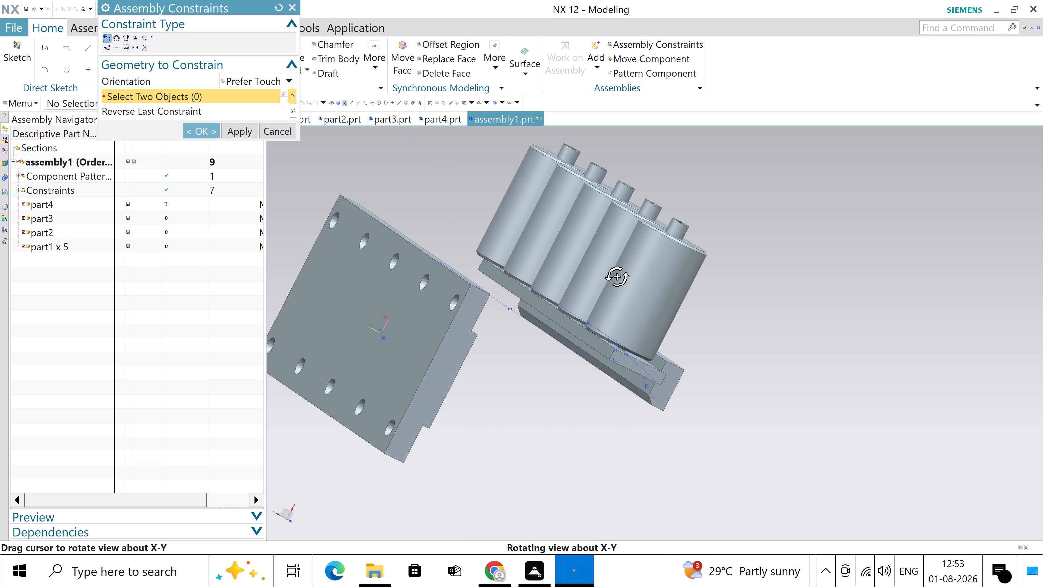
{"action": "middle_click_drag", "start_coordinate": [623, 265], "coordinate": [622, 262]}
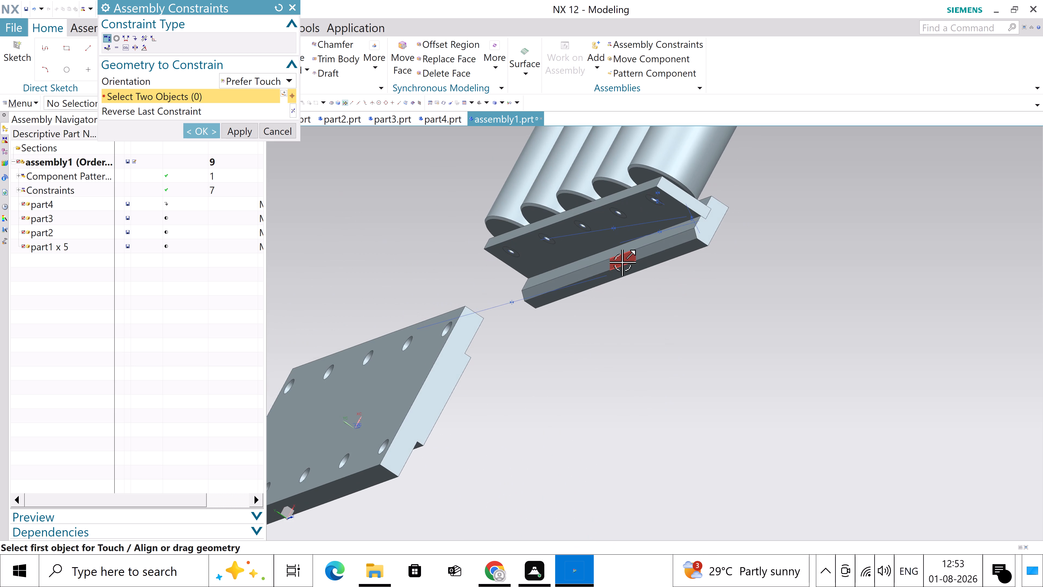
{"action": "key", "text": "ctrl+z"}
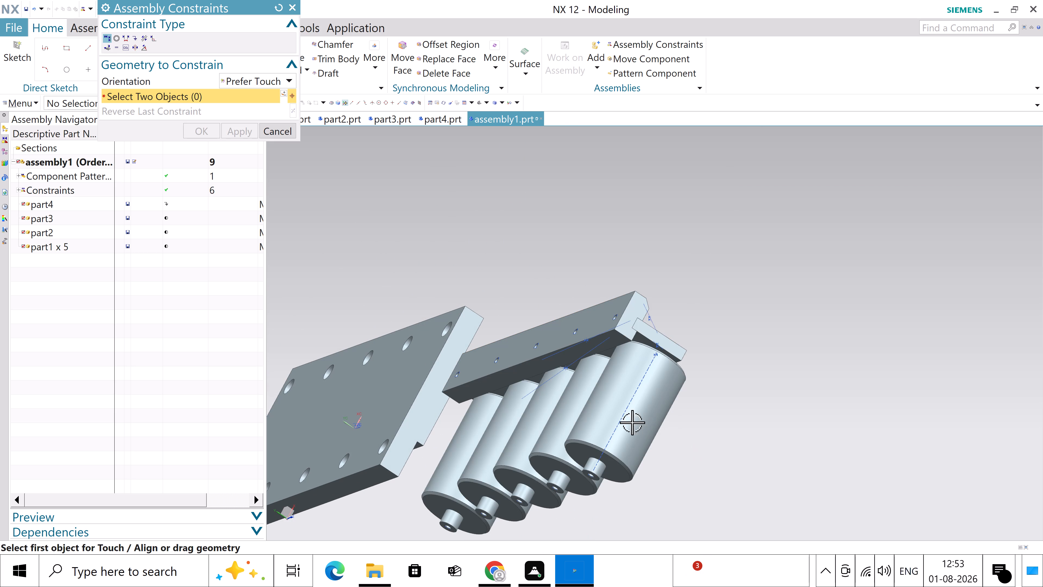
Add a Prefer Touch constraint between part3's roller-side long face and the side face of part4's raised centre block.
{"action": "left_click", "coordinate": [610, 344]}
{"action": "middle_click_drag", "start_coordinate": [591, 276], "coordinate": [577, 304]}
{"action": "scroll", "coordinate": [579, 301], "scroll_direction": "down", "scroll_amount": 1}
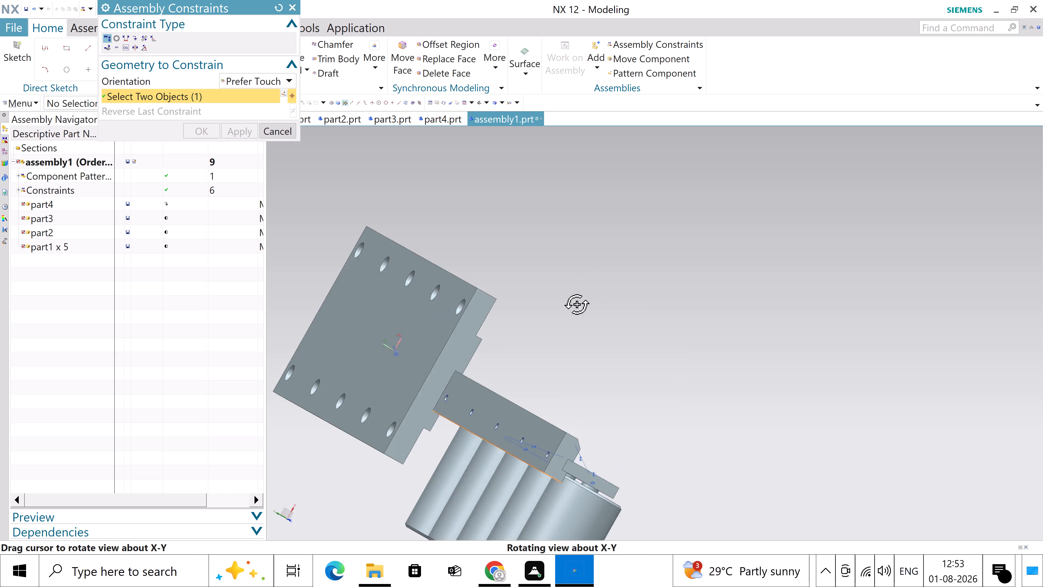
{"action": "middle_click_drag", "start_coordinate": [577, 304], "coordinate": [557, 311]}
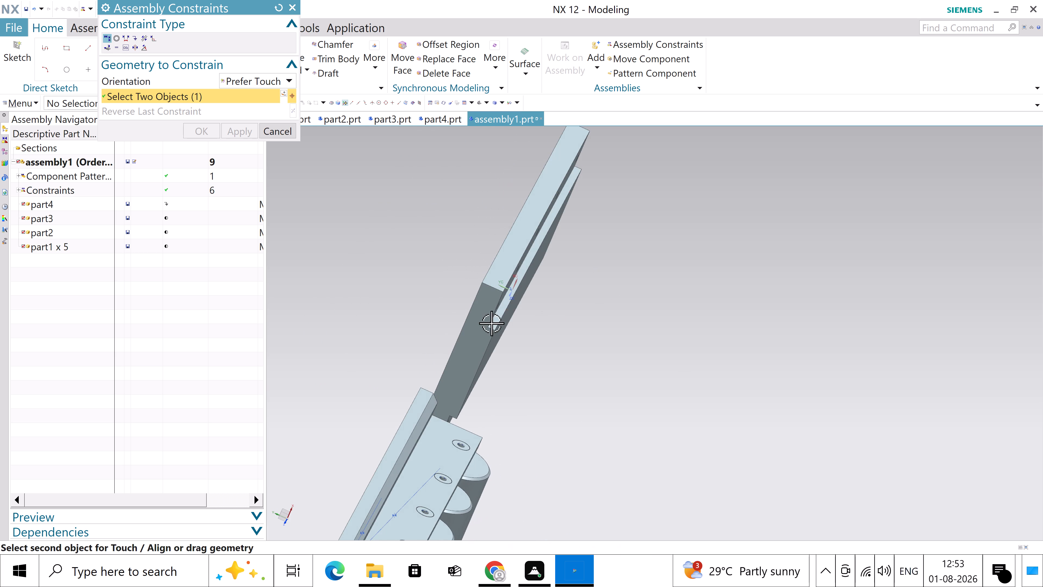
{"action": "scroll", "coordinate": [491, 323], "scroll_direction": "up", "scroll_amount": 5}
{"action": "left_click", "coordinate": [504, 316]}
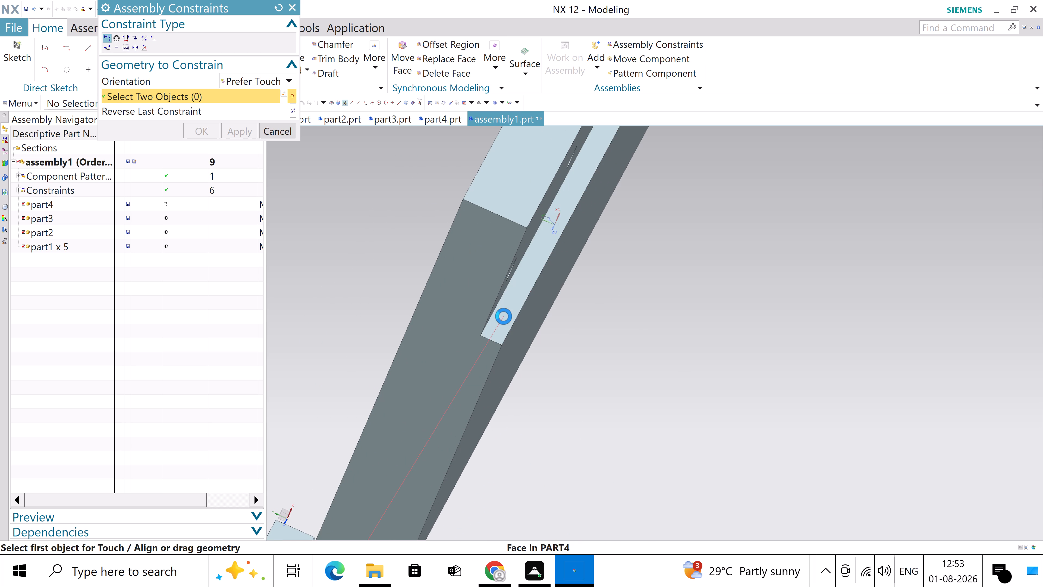
{"action": "scroll", "coordinate": [566, 332], "scroll_direction": "down", "scroll_amount": 2}
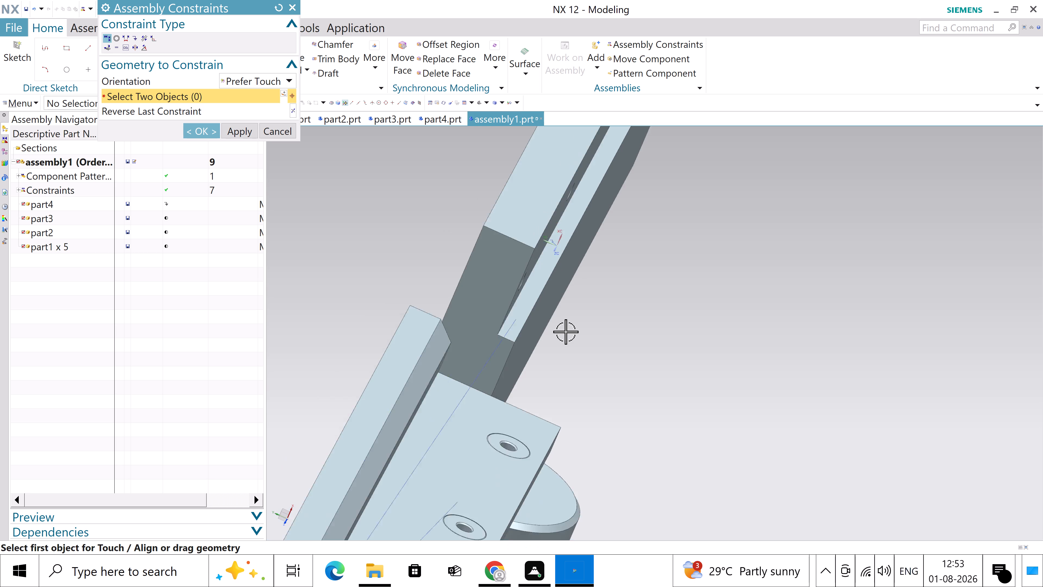
Add a Prefer Touch constraint between part3's holed mounting face and part4's holed flange face beside the raised centre block.
{"action": "scroll", "coordinate": [566, 332], "scroll_direction": "down", "scroll_amount": 3}
{"action": "middle_click_drag", "start_coordinate": [566, 332], "coordinate": [589, 316]}
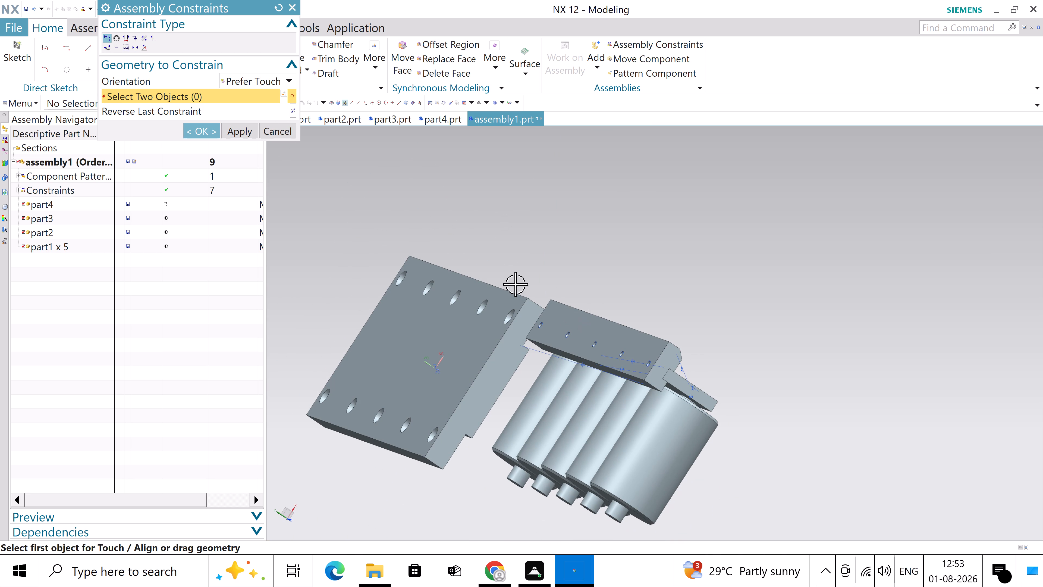
{"action": "left_click", "coordinate": [584, 326]}
{"action": "middle_click_drag", "start_coordinate": [622, 292], "coordinate": [585, 291]}
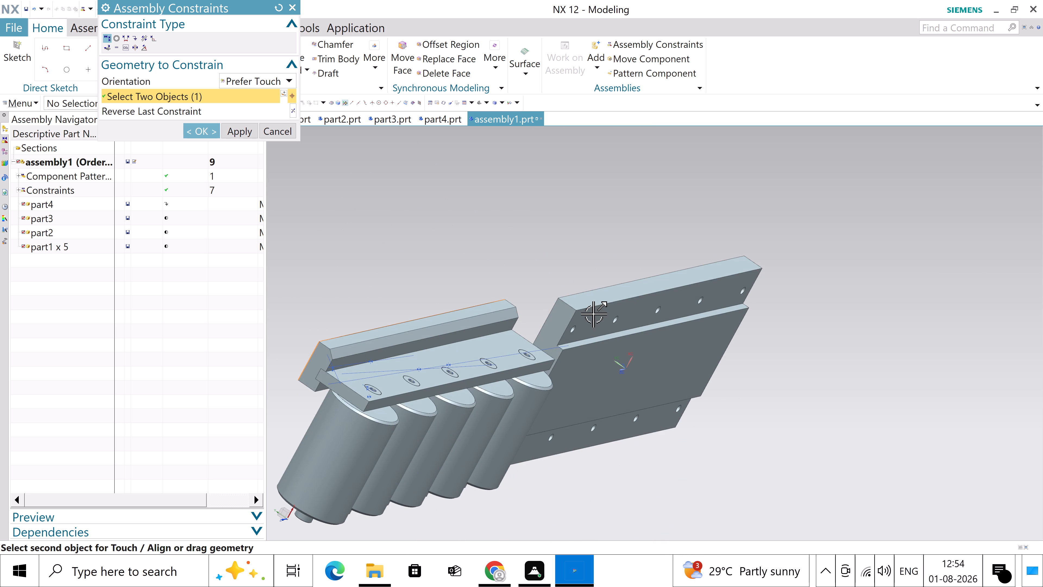
{"action": "left_click", "coordinate": [593, 314]}
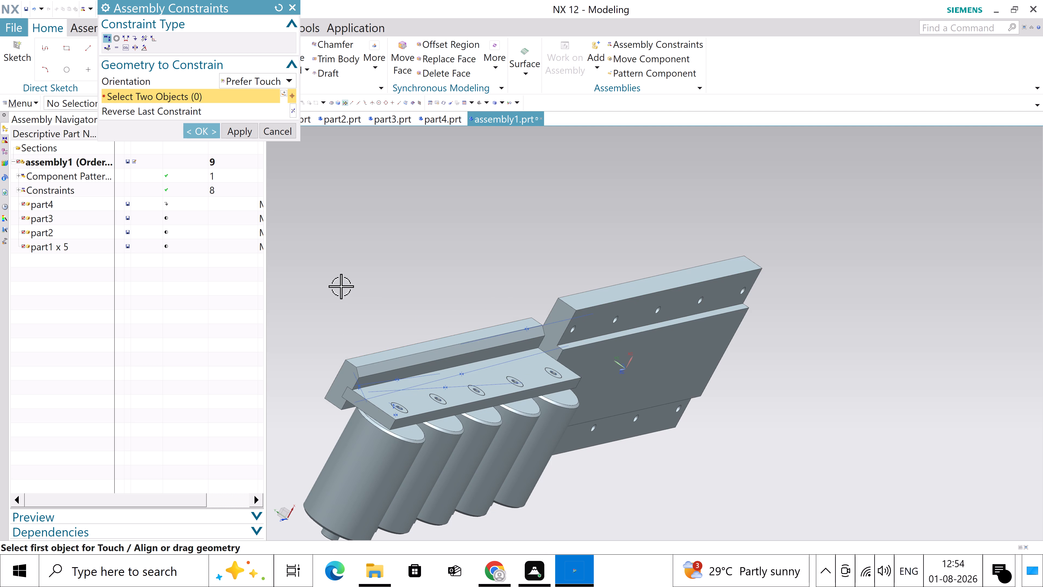
Align part3's end face farthest from part4 with part4's end face nearest the rail, using Touch/Align with Prefer Touch orientation.
{"action": "left_click", "coordinate": [348, 379]}
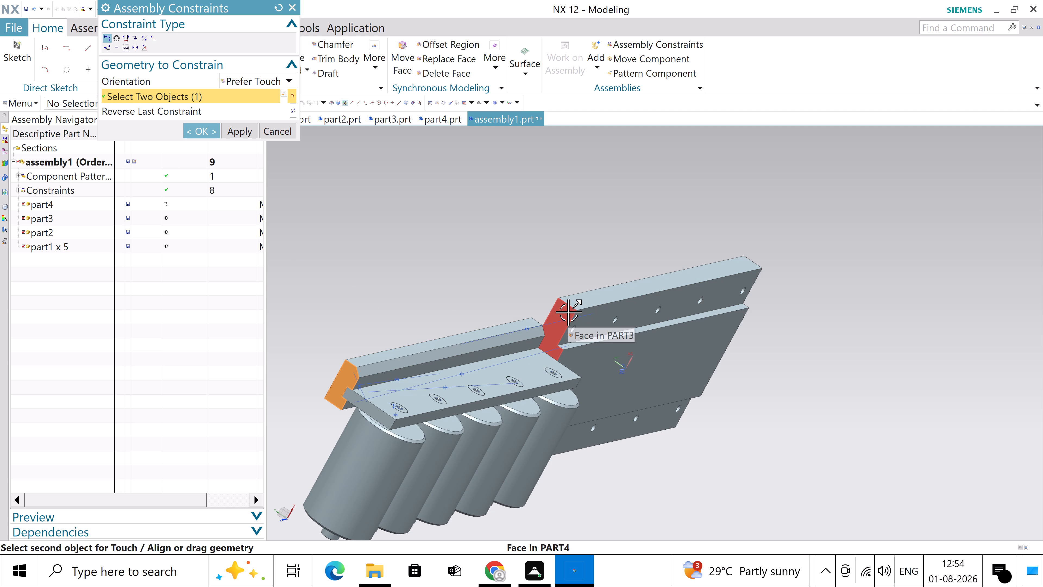
{"action": "left_click", "coordinate": [568, 312]}
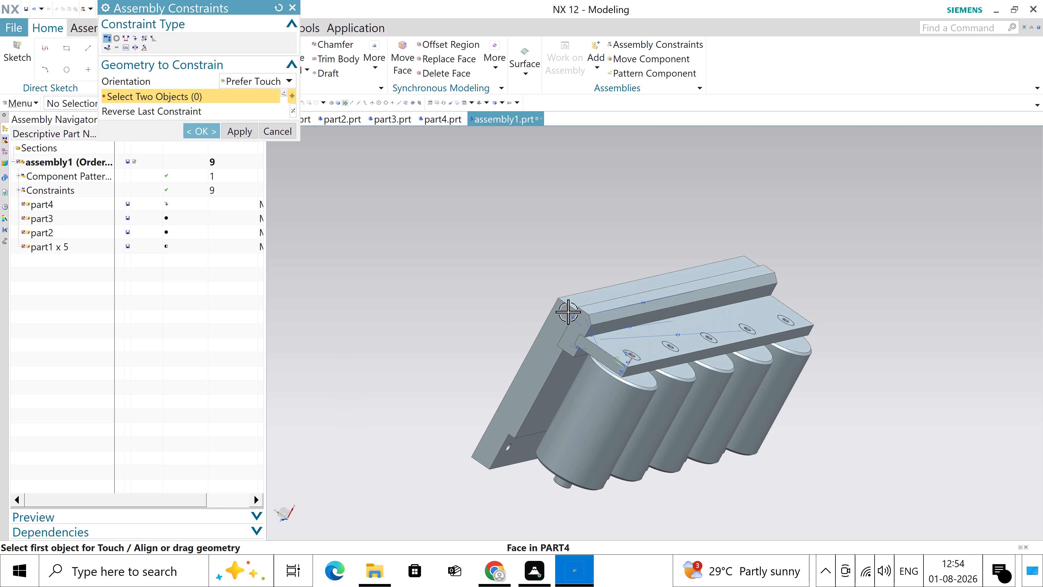
{"action": "left_click", "coordinate": [212, 130]}
Show the degrees of freedom of the end part1 roller beside the aligned end faces of part3 and part4.
{"action": "middle_click_drag", "start_coordinate": [355, 263], "coordinate": [385, 269]}
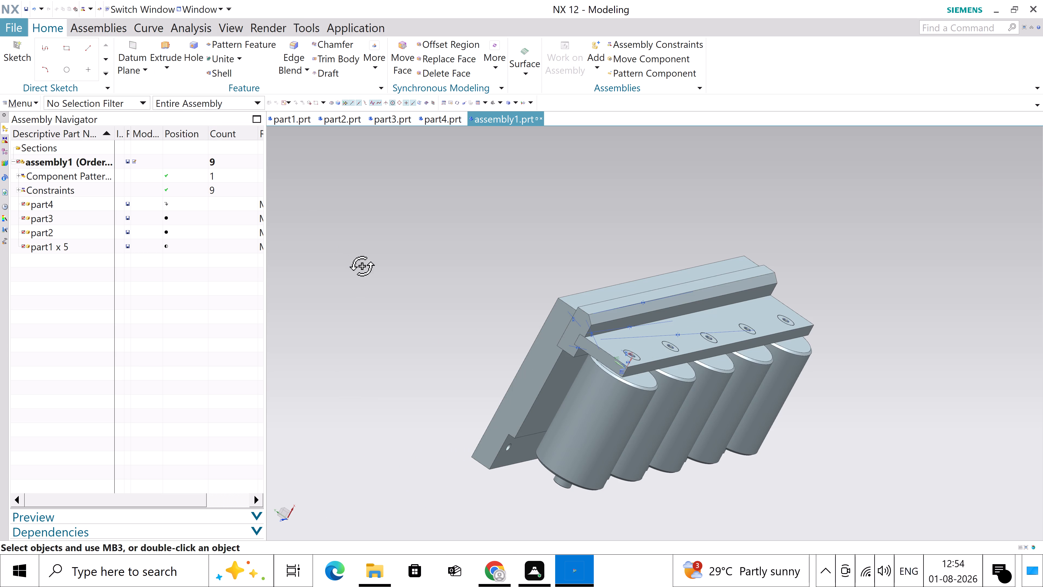
{"action": "middle_click_drag", "start_coordinate": [385, 269], "coordinate": [405, 248]}
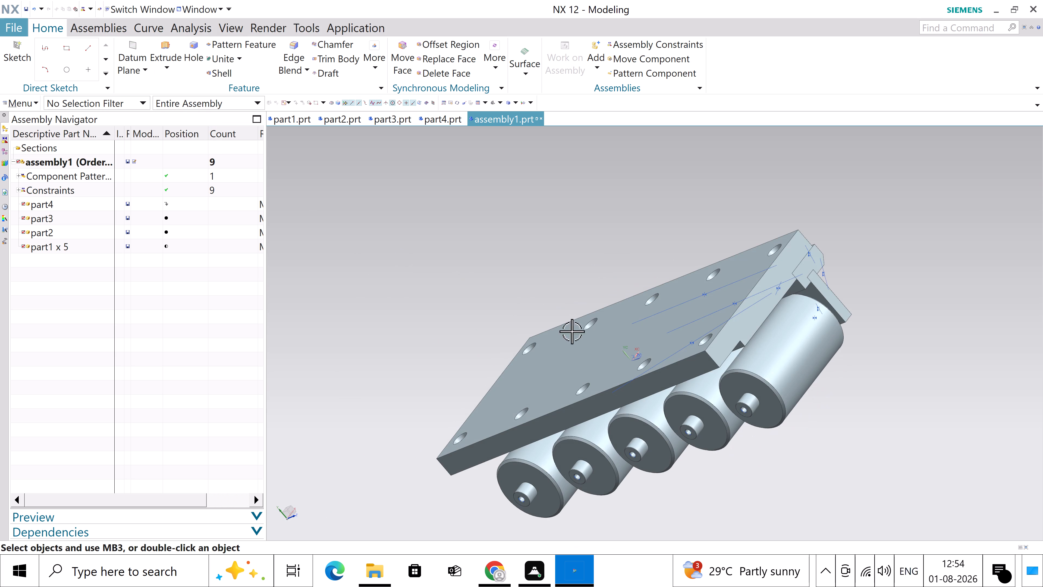
{"action": "middle_click", "coordinate": [546, 275]}
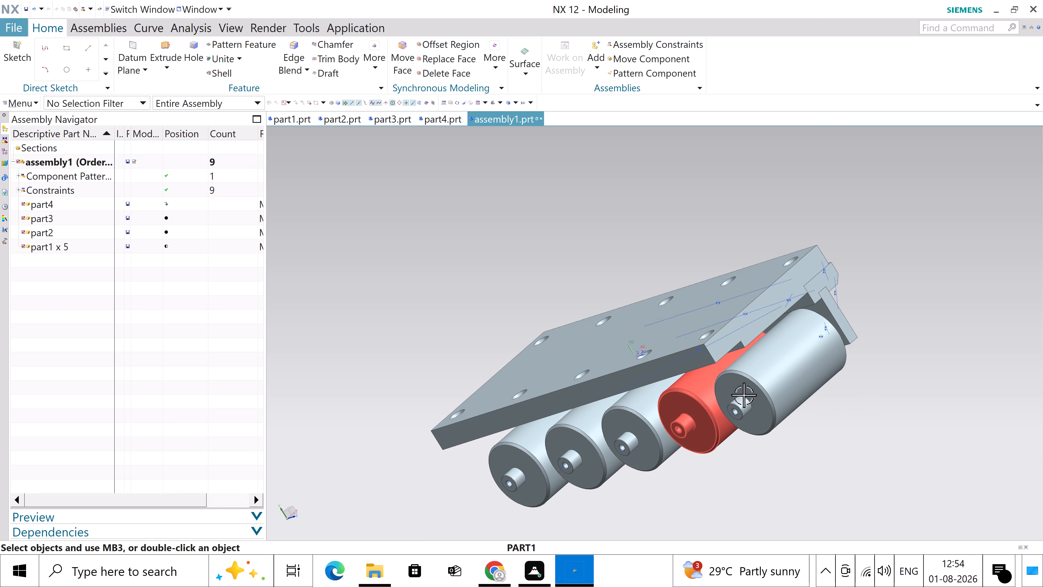
{"action": "right_click", "coordinate": [775, 385]}
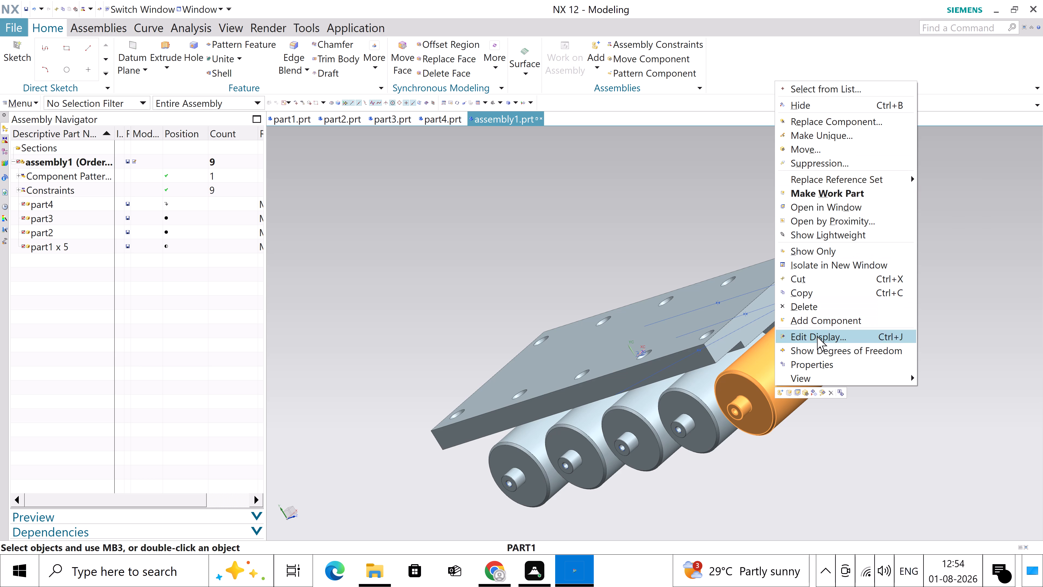
{"action": "left_click", "coordinate": [812, 349]}
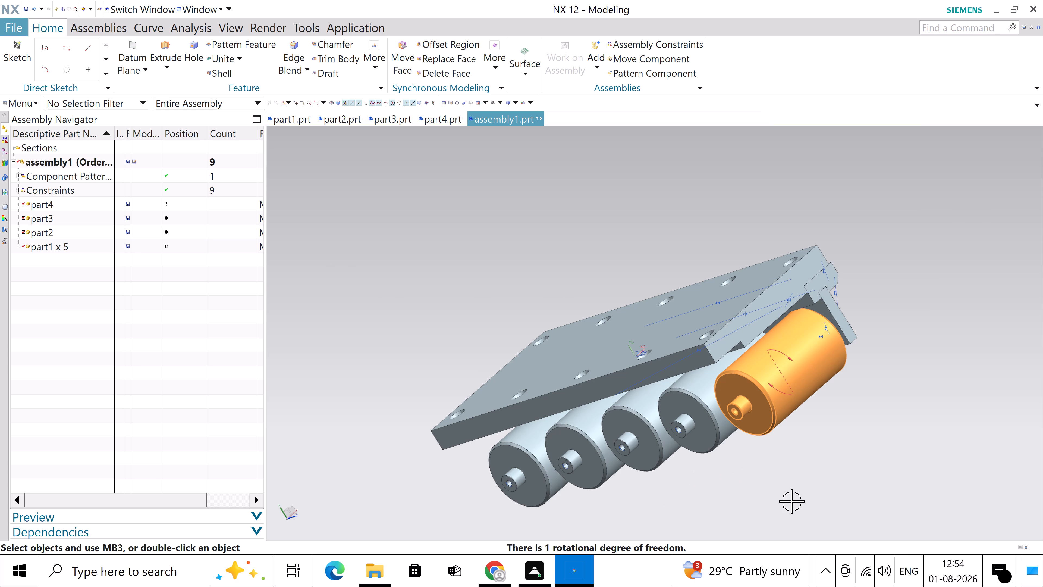
{"action": "key", "text": "Escape"}
{"action": "key", "text": "Escape"}
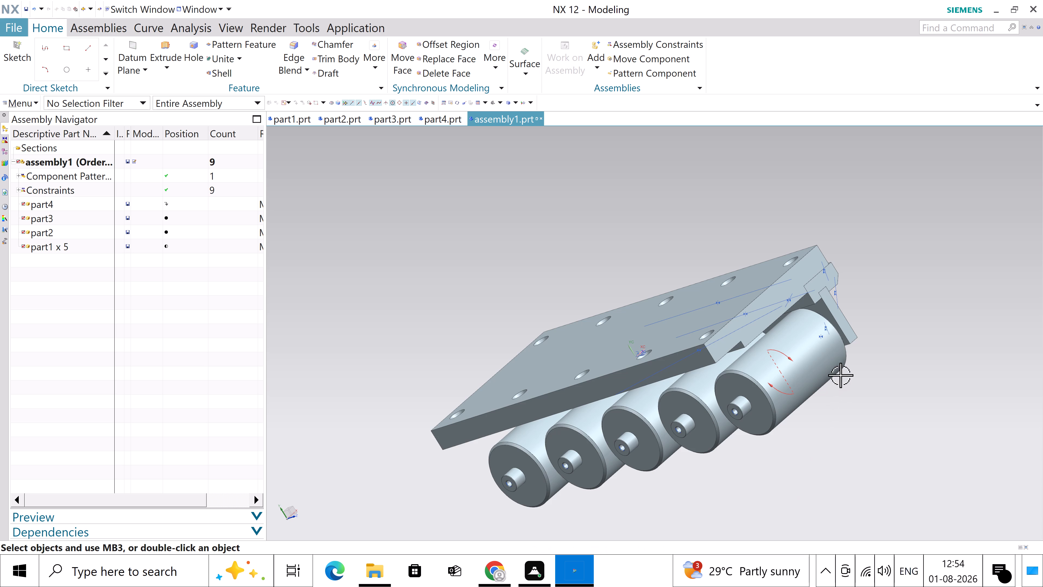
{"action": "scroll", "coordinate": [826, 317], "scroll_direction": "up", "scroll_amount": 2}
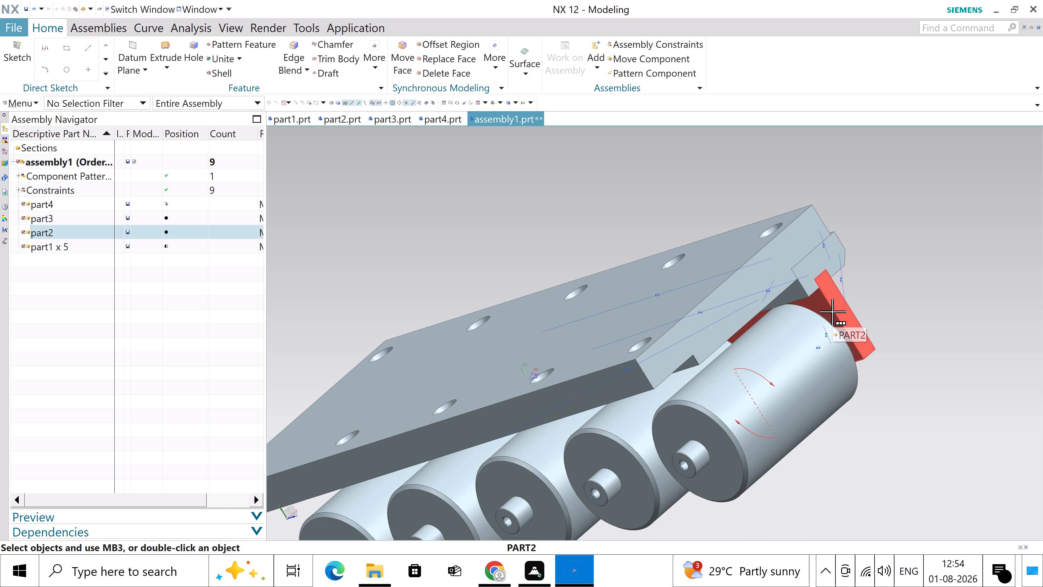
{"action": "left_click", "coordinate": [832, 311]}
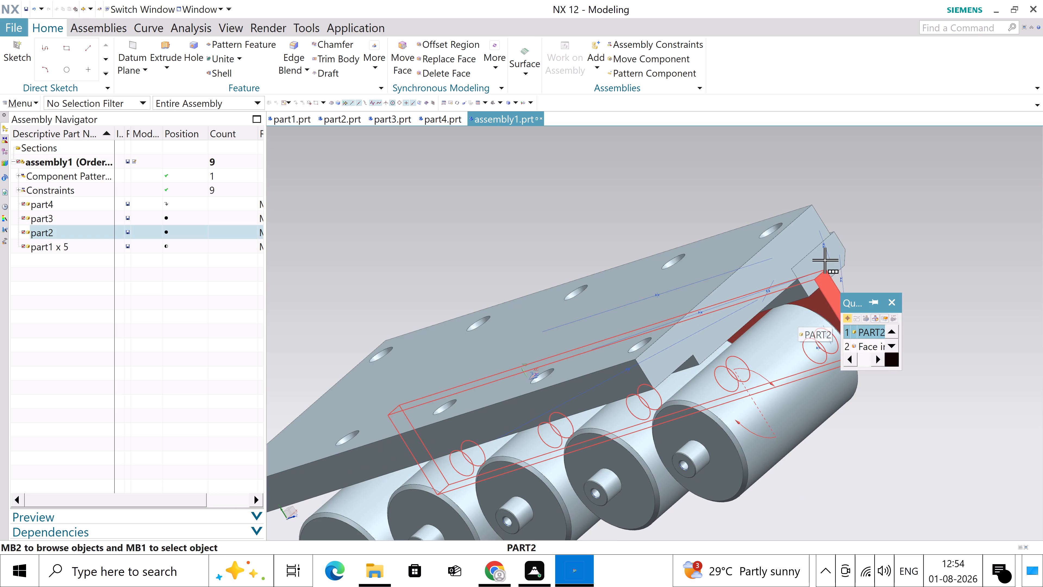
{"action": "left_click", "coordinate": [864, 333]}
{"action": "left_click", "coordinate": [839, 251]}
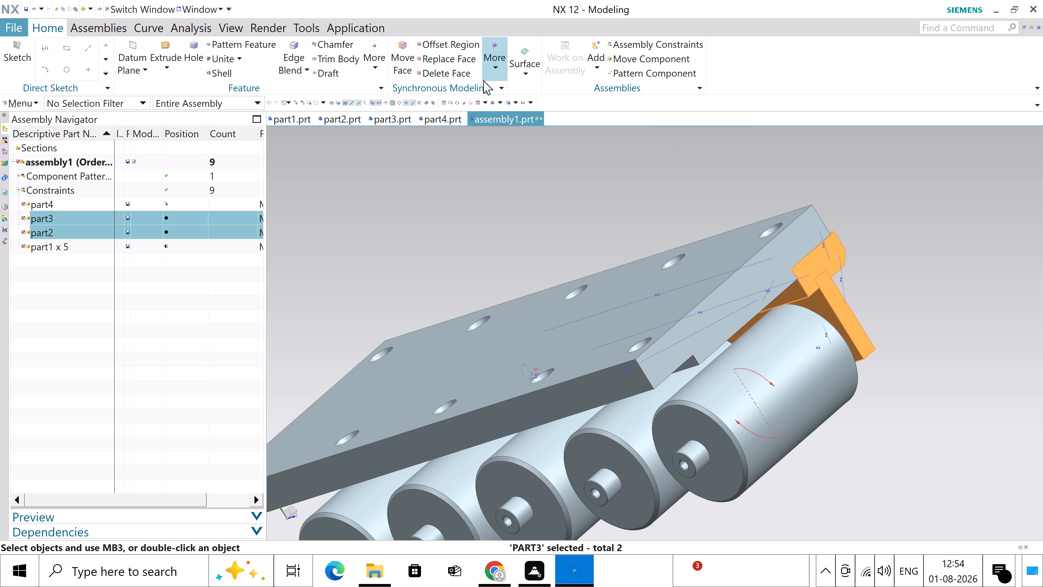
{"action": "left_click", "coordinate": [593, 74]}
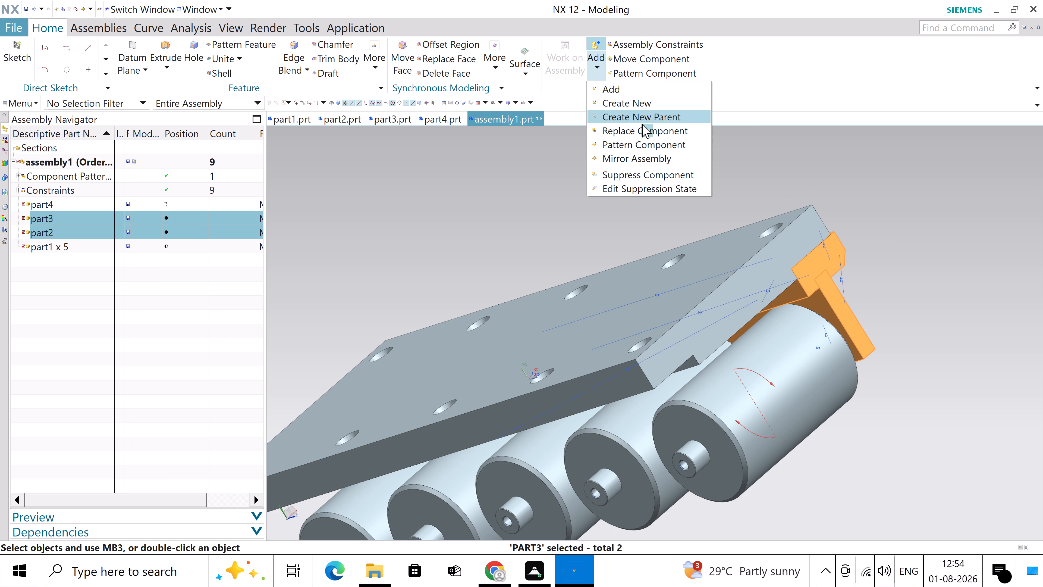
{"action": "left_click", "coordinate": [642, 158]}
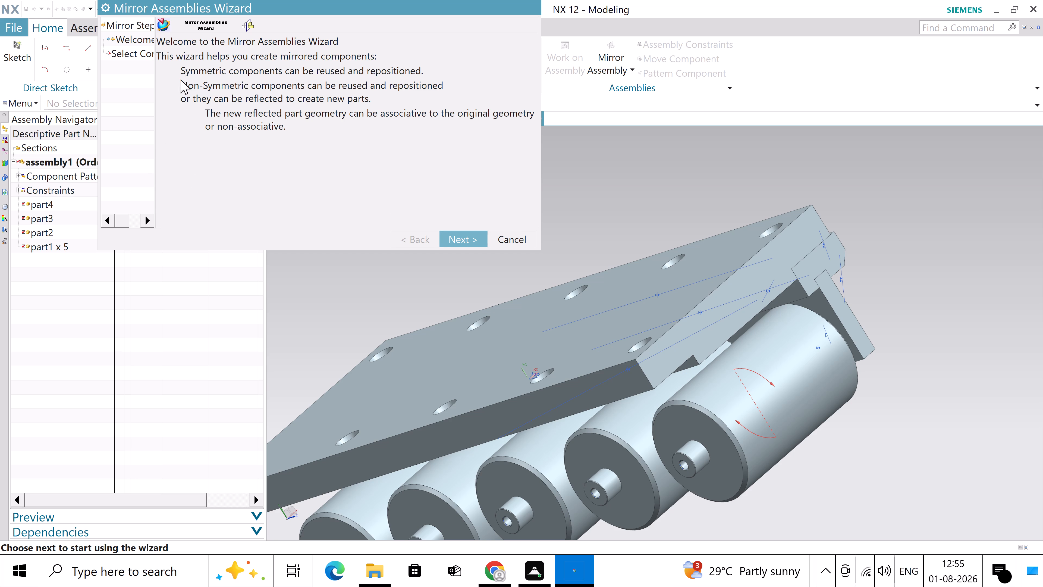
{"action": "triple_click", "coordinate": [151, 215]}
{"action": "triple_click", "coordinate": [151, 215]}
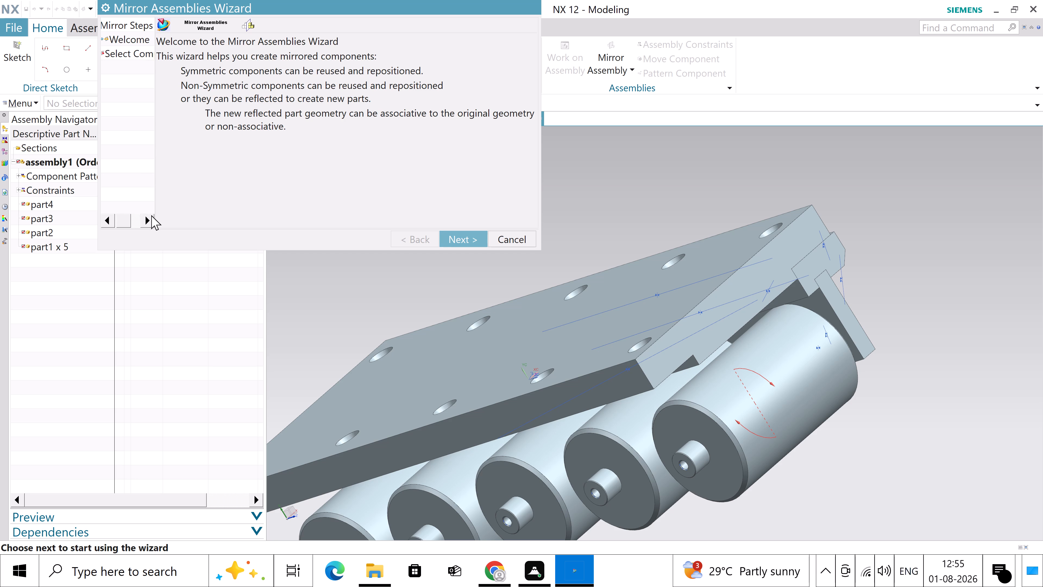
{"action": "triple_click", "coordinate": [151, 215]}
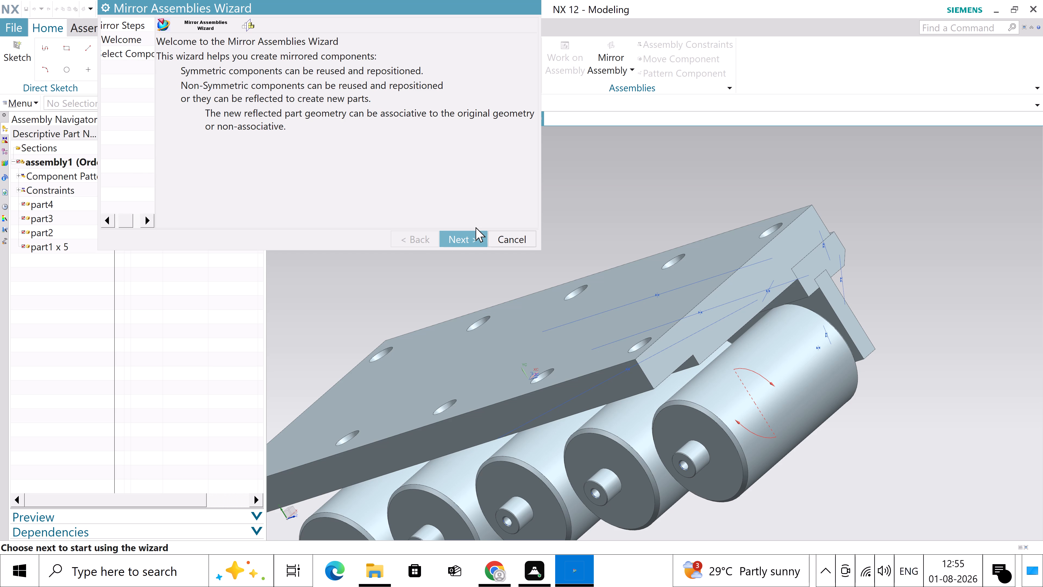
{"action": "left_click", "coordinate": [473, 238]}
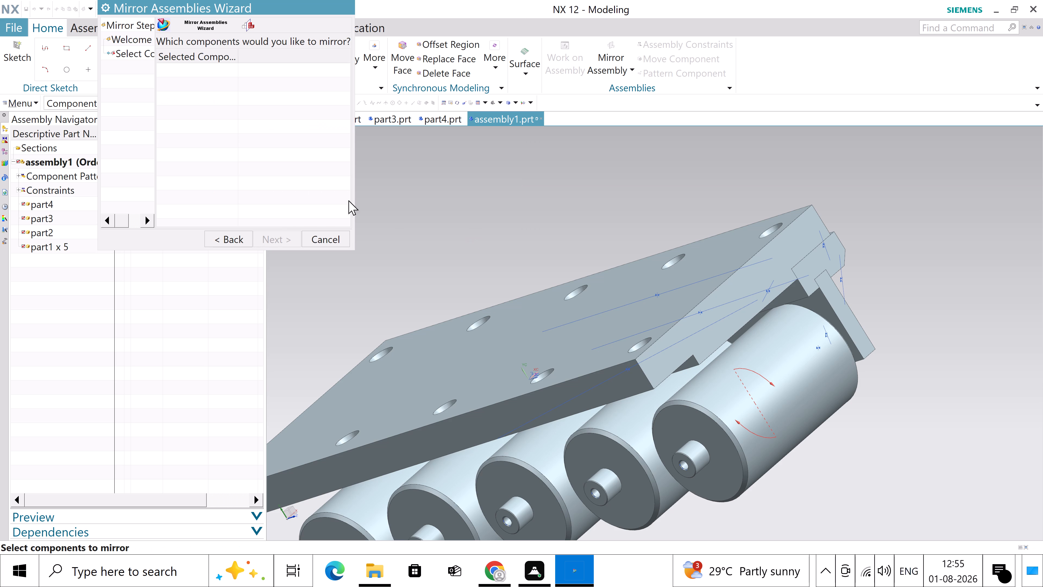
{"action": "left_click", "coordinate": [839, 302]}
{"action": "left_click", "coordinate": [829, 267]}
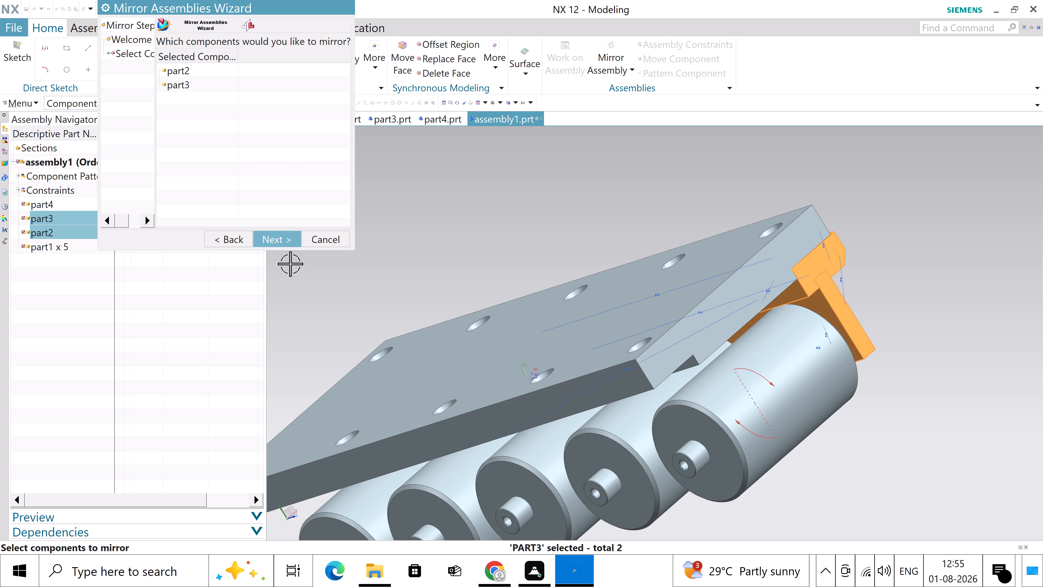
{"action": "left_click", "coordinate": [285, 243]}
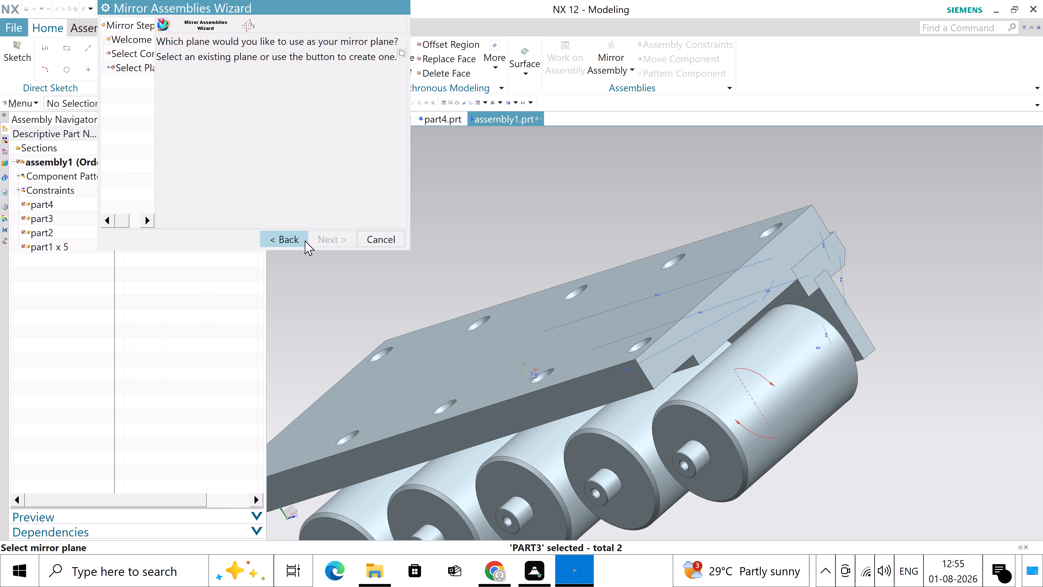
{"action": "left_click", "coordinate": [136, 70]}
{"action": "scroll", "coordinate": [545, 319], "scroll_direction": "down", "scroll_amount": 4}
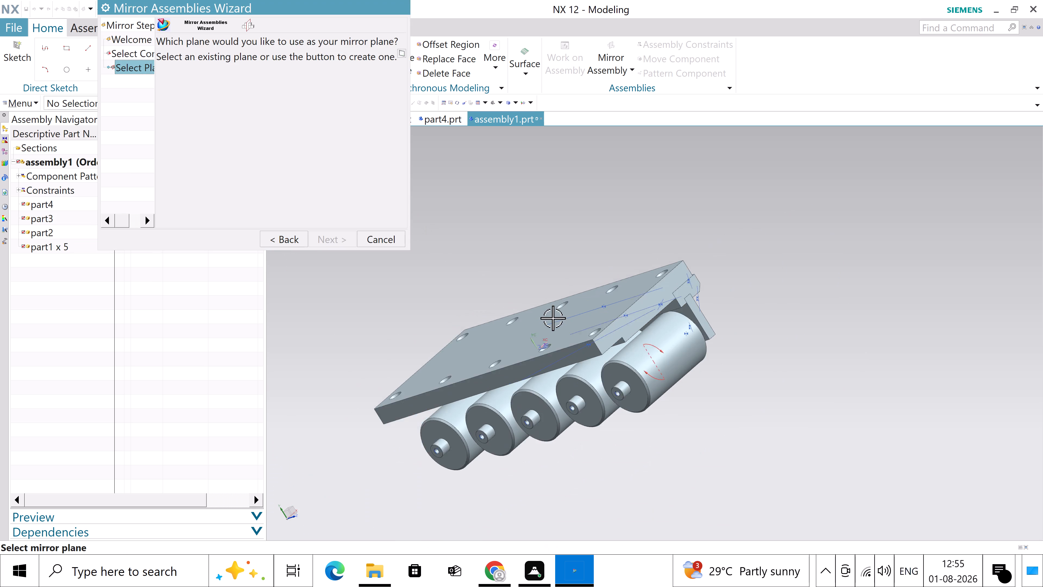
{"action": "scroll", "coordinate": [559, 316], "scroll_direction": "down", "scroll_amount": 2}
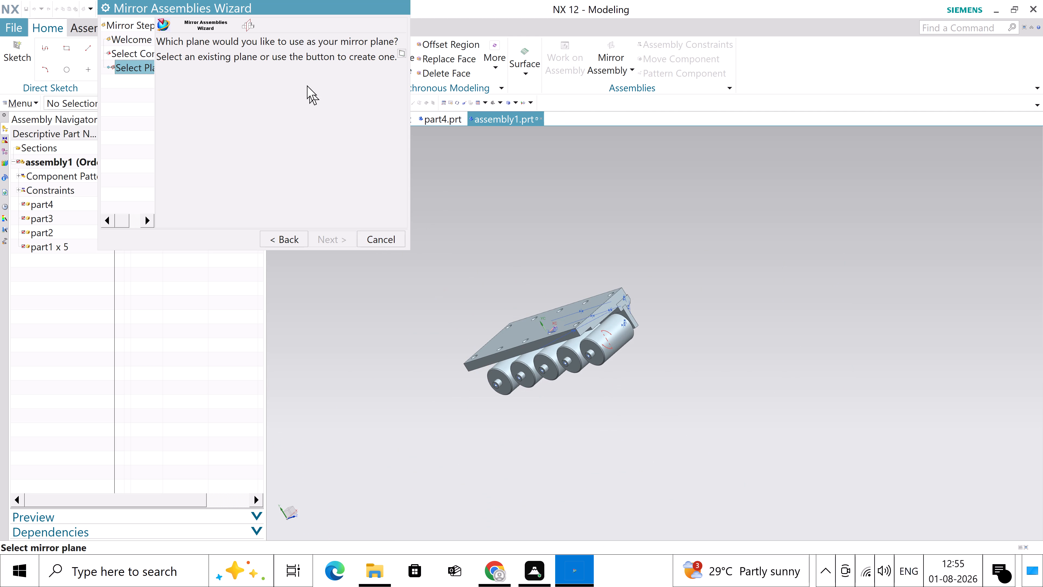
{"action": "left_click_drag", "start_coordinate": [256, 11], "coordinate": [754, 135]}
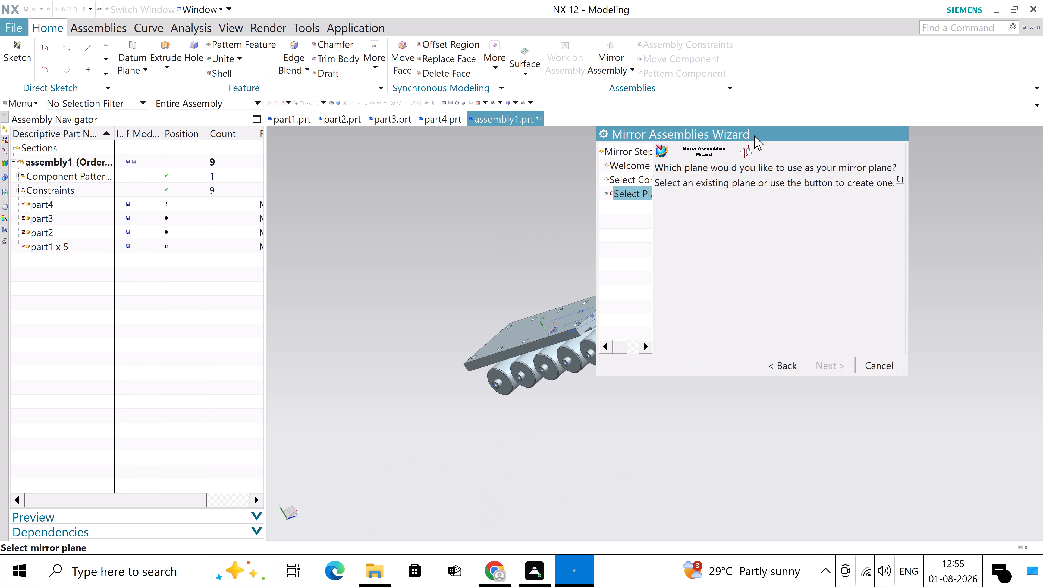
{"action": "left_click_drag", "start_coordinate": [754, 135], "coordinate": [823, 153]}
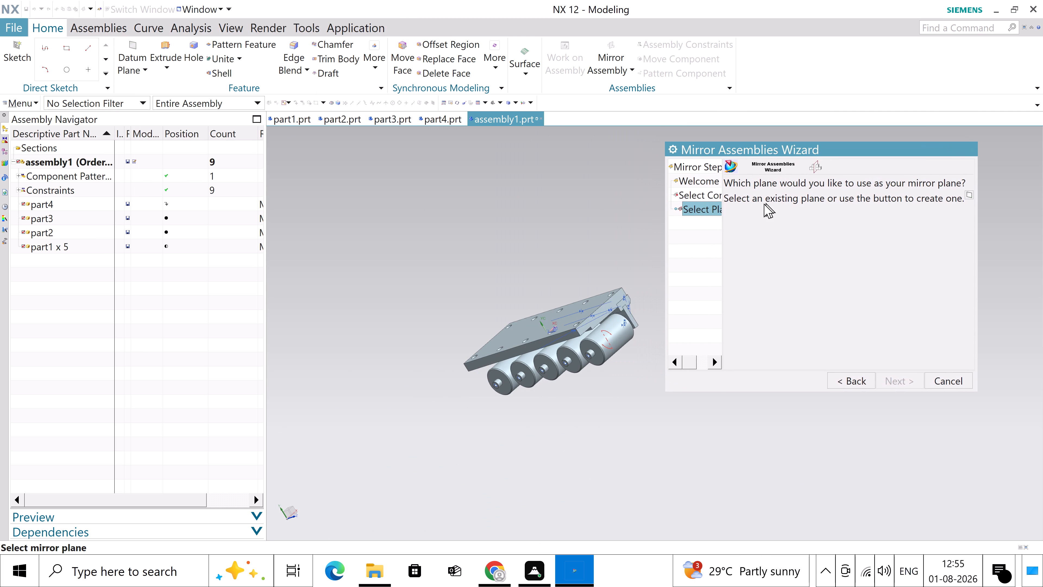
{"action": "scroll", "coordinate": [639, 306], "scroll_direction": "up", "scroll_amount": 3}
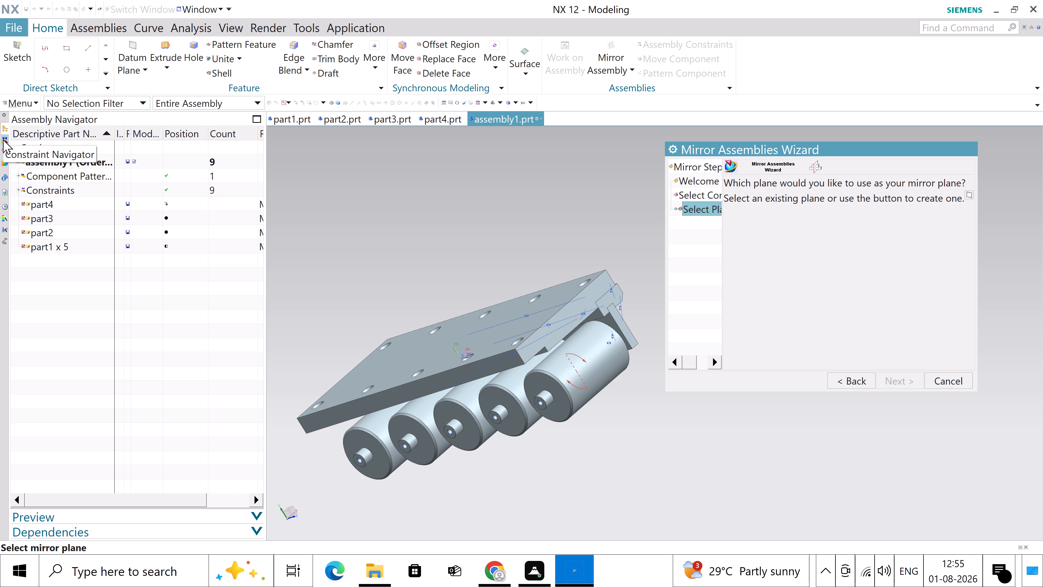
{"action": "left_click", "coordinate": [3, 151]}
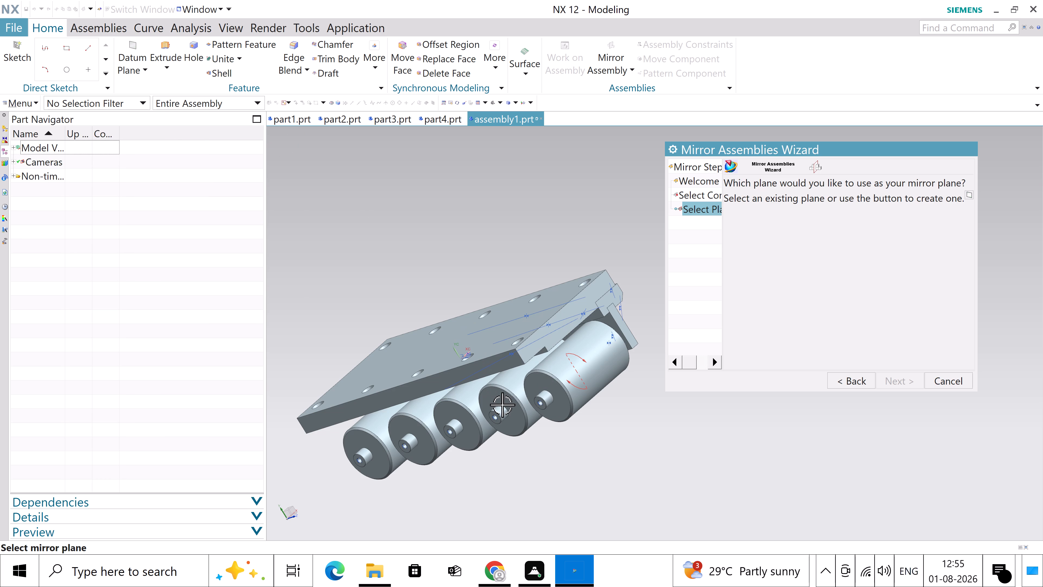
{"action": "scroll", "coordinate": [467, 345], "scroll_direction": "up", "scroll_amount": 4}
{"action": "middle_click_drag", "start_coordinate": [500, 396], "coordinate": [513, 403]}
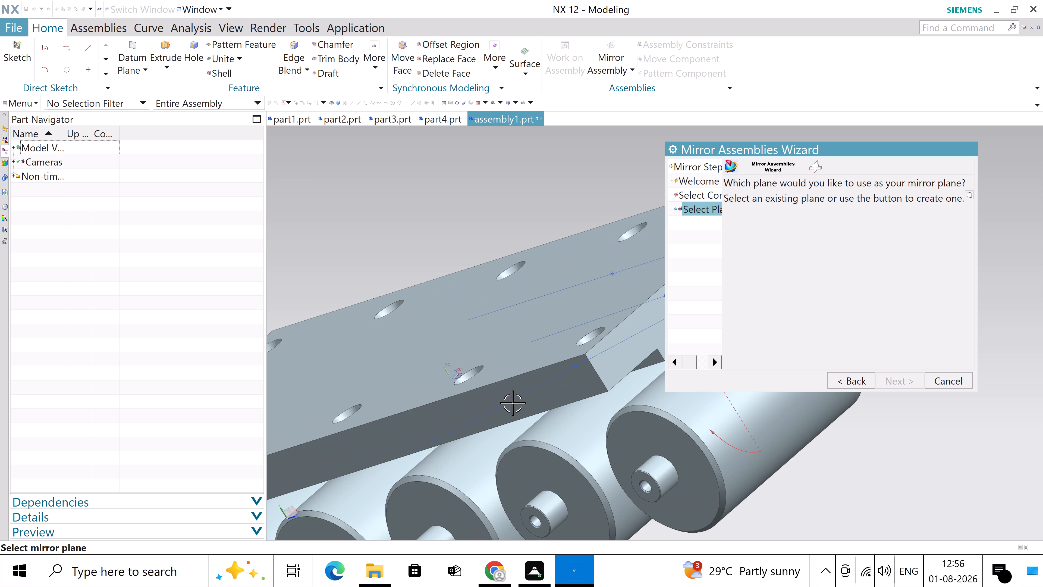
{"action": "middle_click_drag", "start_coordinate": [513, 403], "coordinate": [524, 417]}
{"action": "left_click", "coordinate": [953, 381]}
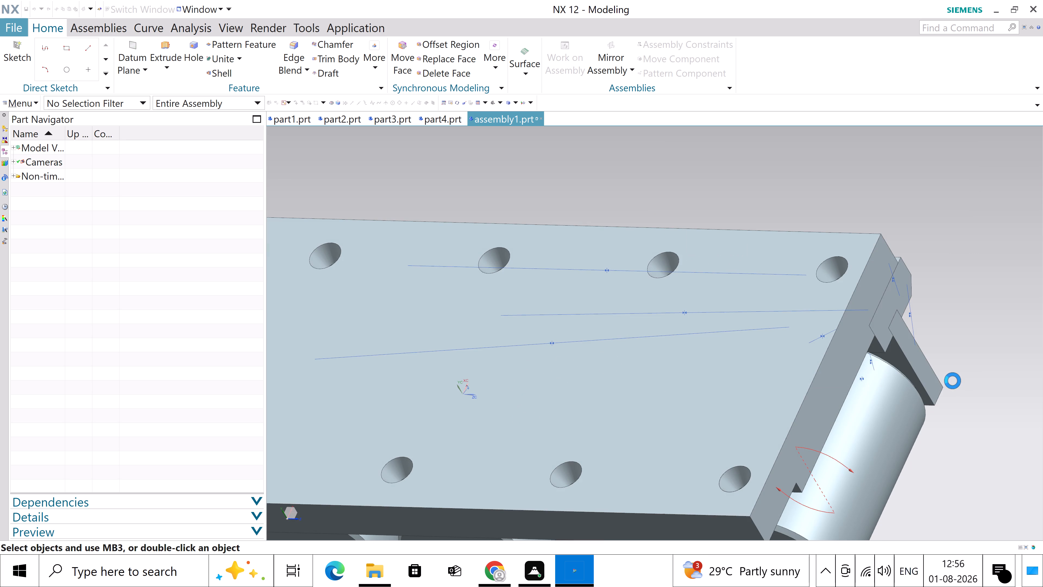
Add another part3 component to the assembly, keeping the Absolute component anchor and absolute assembly location.
{"action": "scroll", "coordinate": [686, 324], "scroll_direction": "down", "scroll_amount": 3}
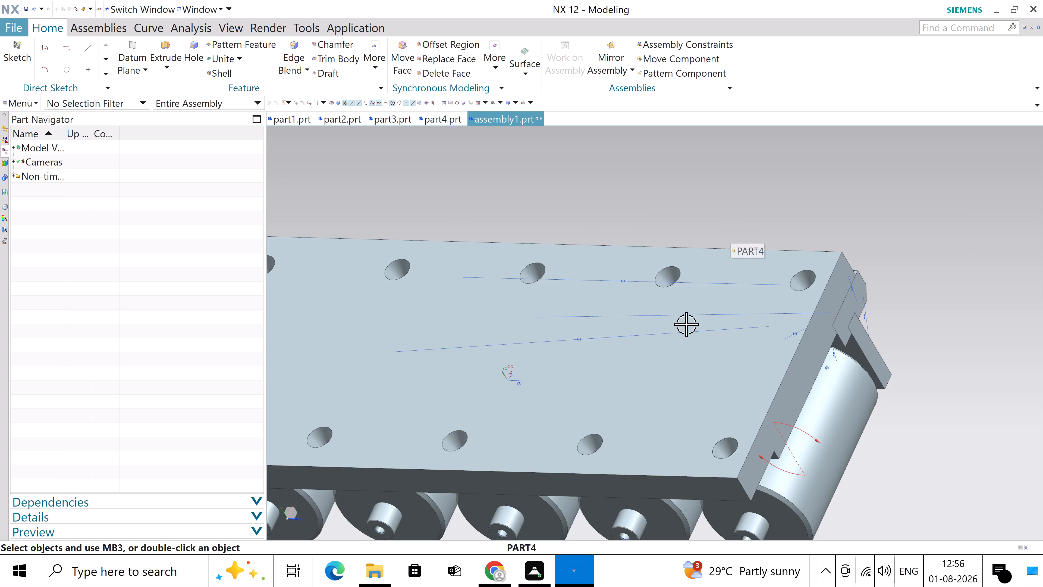
{"action": "scroll", "coordinate": [686, 324], "scroll_direction": "down", "scroll_amount": 2}
{"action": "middle_click_drag", "start_coordinate": [627, 461], "coordinate": [614, 453]}
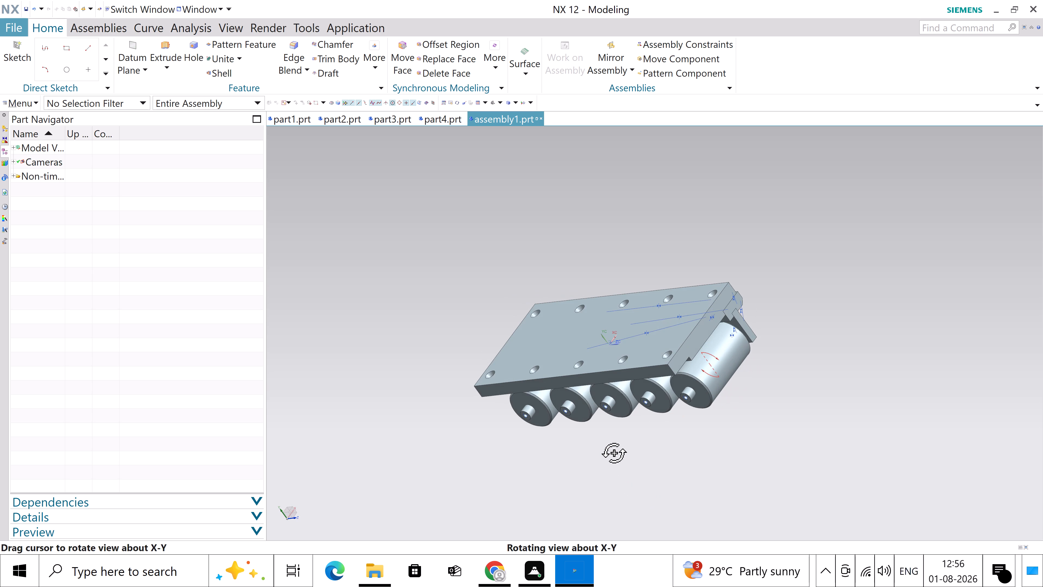
{"action": "middle_click_drag", "start_coordinate": [614, 453], "coordinate": [598, 445]}
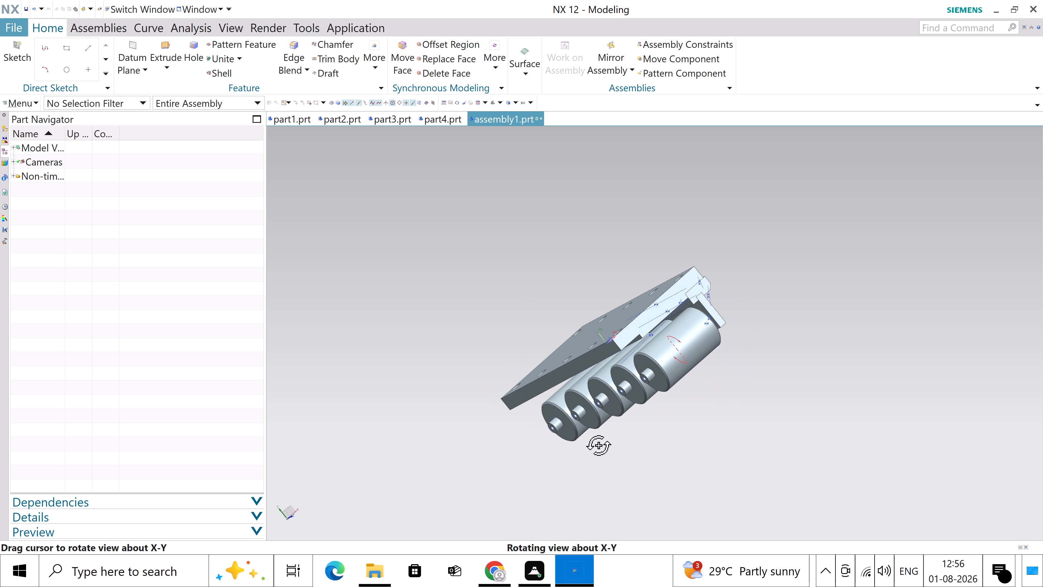
{"action": "middle_click_drag", "start_coordinate": [598, 445], "coordinate": [579, 445]}
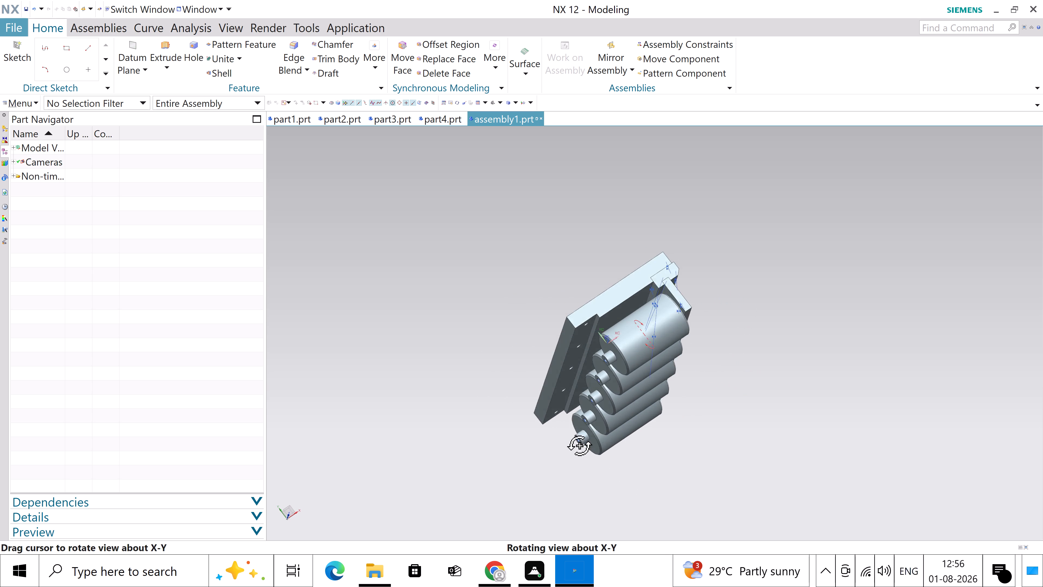
{"action": "middle_click_drag", "start_coordinate": [579, 445], "coordinate": [599, 467]}
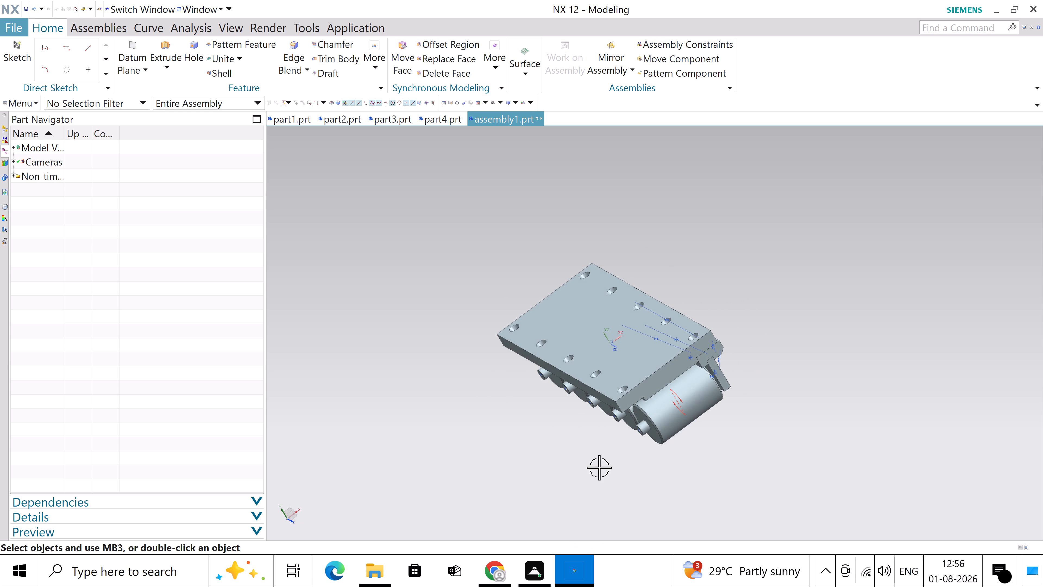
{"action": "left_click", "coordinate": [630, 69]}
{"action": "left_click", "coordinate": [623, 89]}
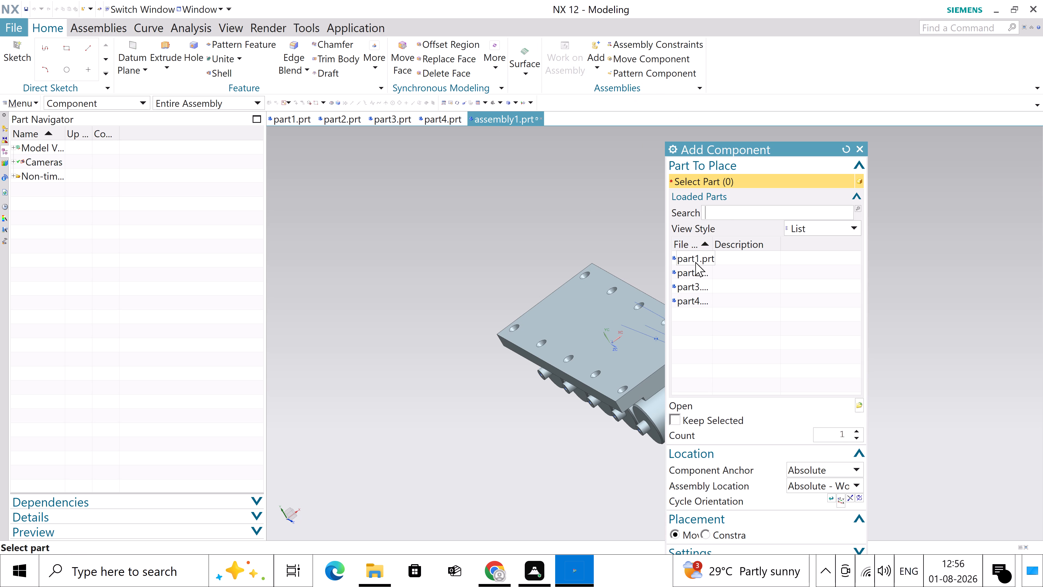
{"action": "left_click_drag", "start_coordinate": [731, 150], "coordinate": [359, 174]}
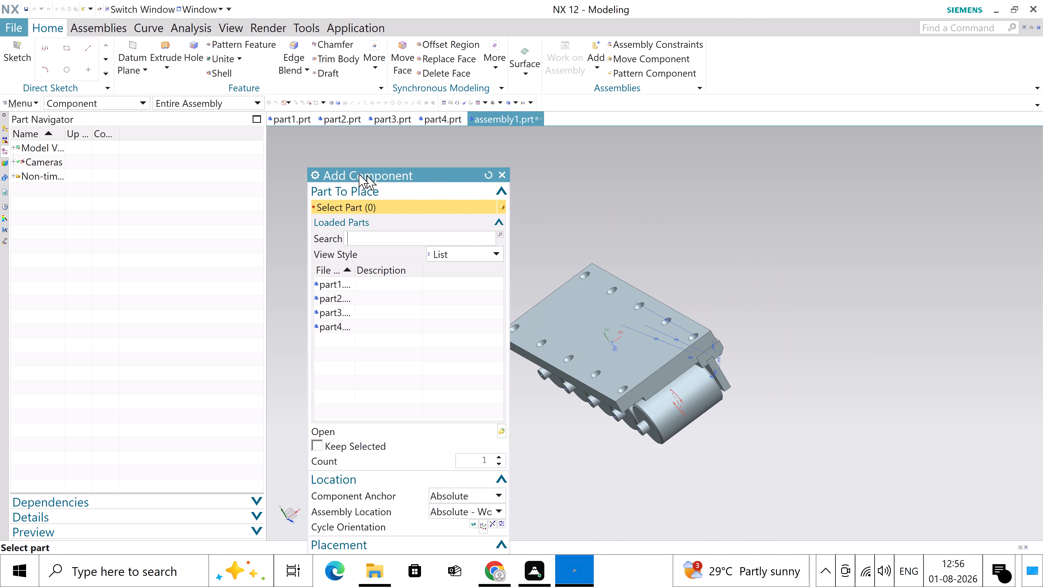
{"action": "left_click_drag", "start_coordinate": [359, 174], "coordinate": [202, 164]}
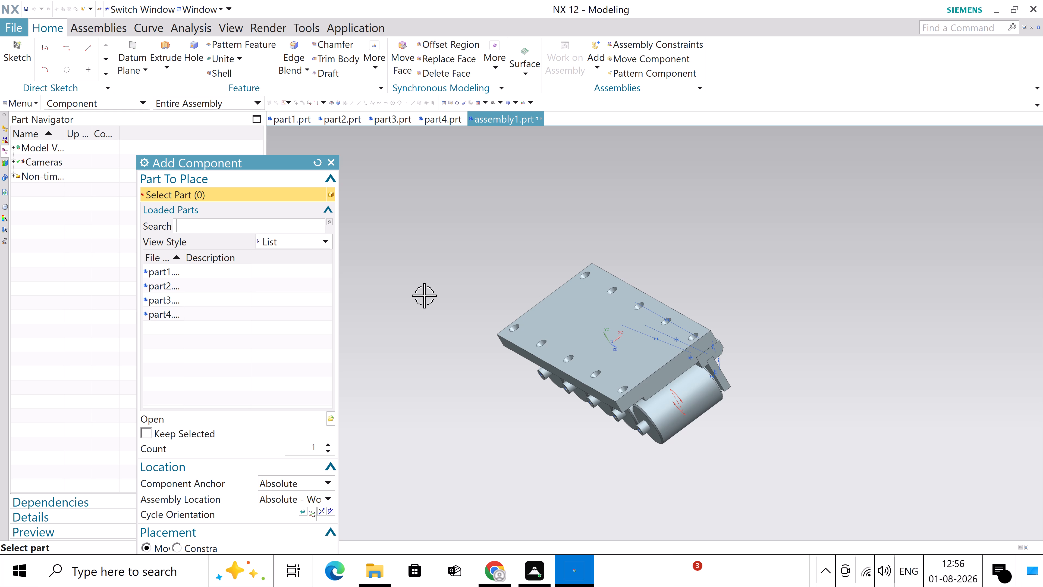
{"action": "left_click", "coordinate": [164, 302]}
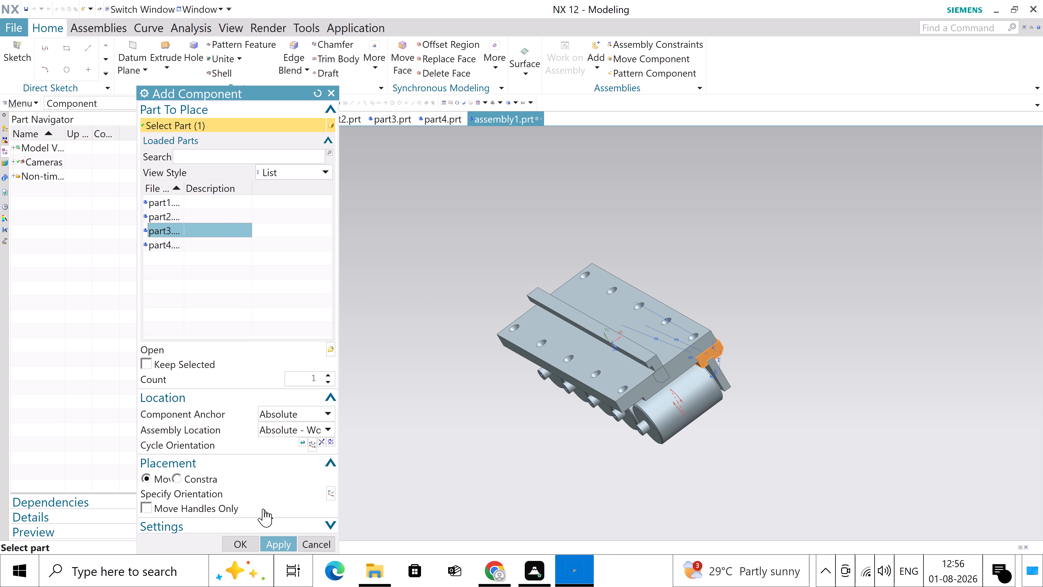
{"action": "left_click", "coordinate": [200, 495]}
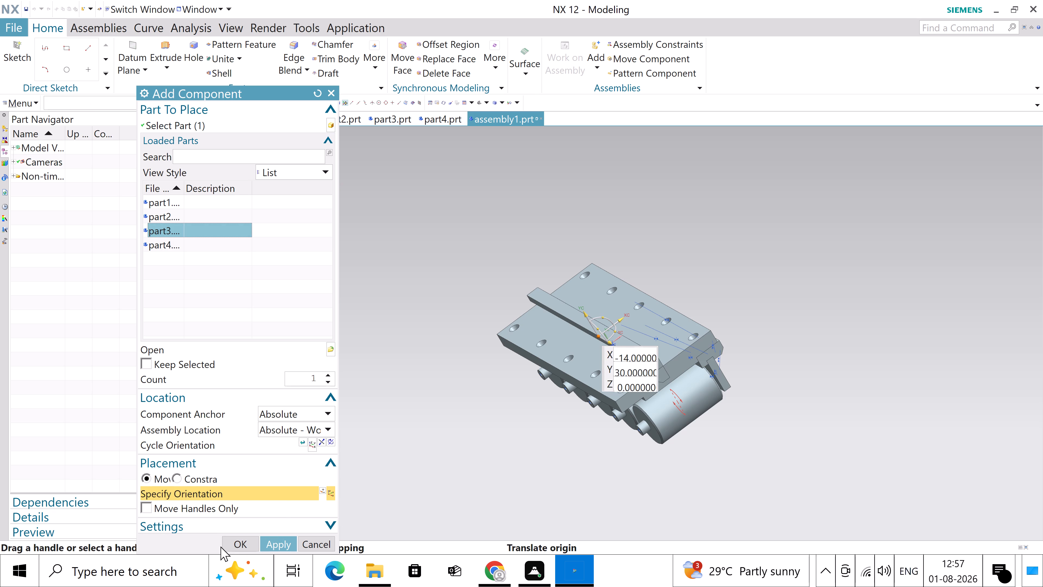
{"action": "left_click", "coordinate": [241, 546]}
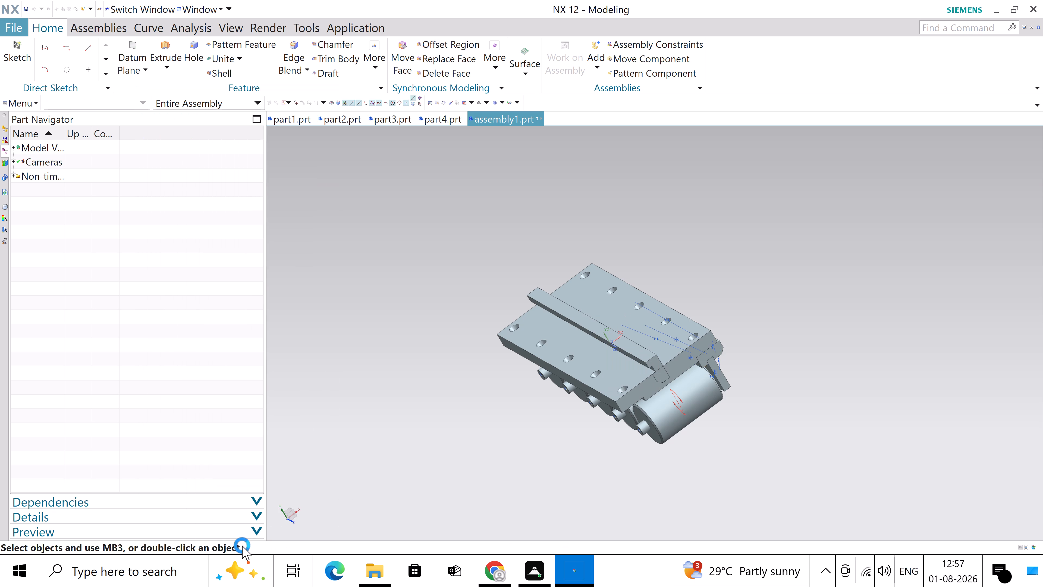
Move the new part3 rail by 770 along its ZC axis, clear of part4, using Move Component with Dynamic motion.
{"action": "scroll", "coordinate": [523, 243], "scroll_direction": "up", "scroll_amount": 2}
{"action": "scroll", "coordinate": [523, 243], "scroll_direction": "down", "scroll_amount": 3}
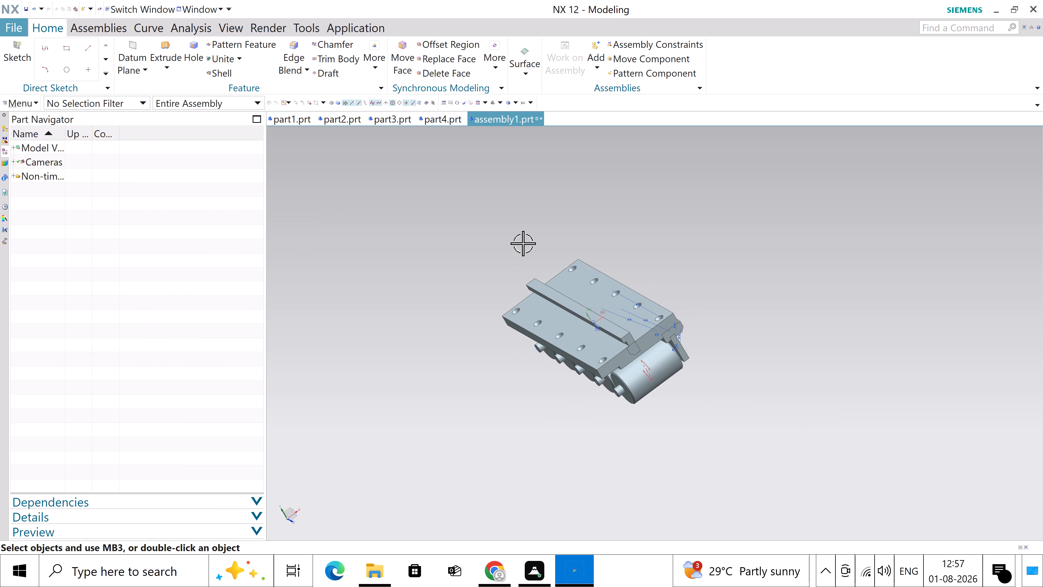
{"action": "left_click", "coordinate": [629, 61]}
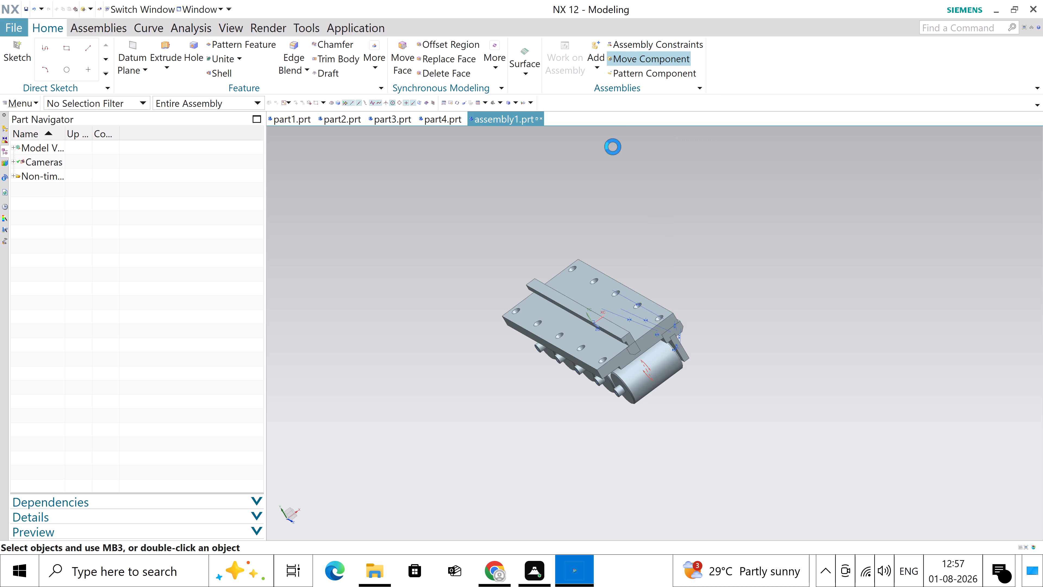
{"action": "scroll", "coordinate": [625, 376], "scroll_direction": "up", "scroll_amount": 3}
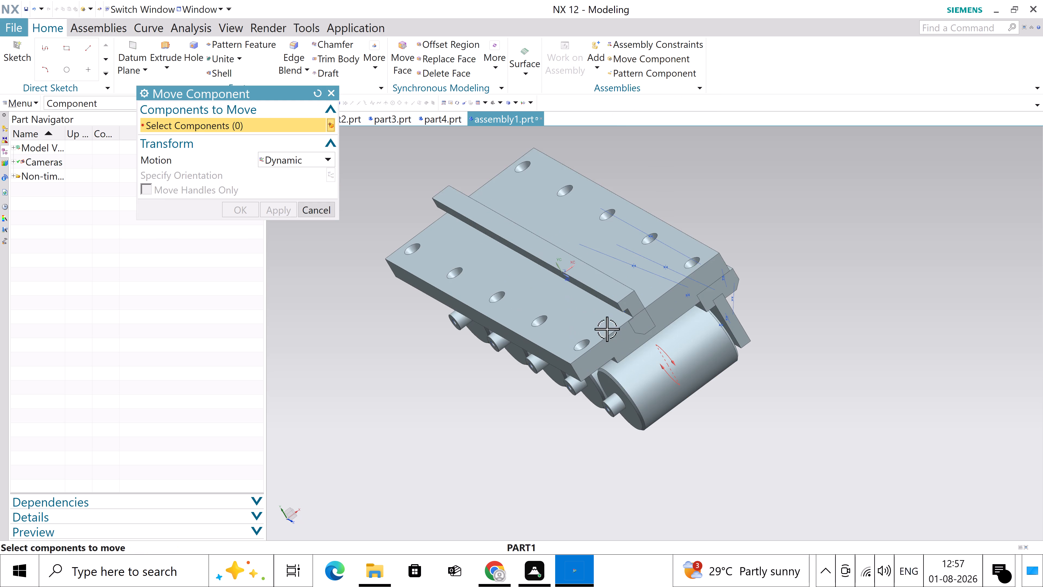
{"action": "left_click", "coordinate": [584, 276]}
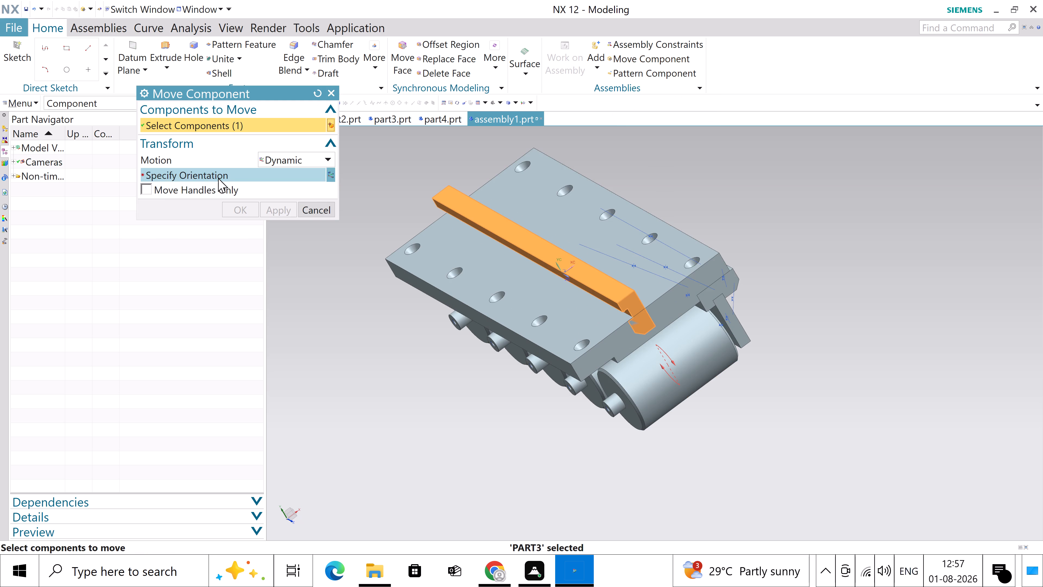
{"action": "left_click", "coordinate": [218, 178]}
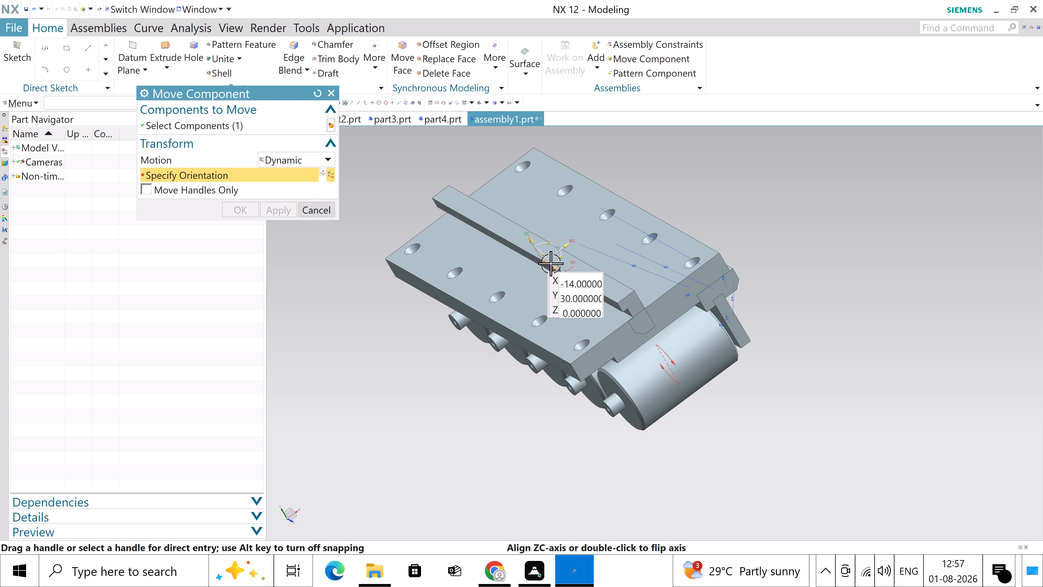
{"action": "left_click_drag", "start_coordinate": [553, 267], "coordinate": [676, 358]}
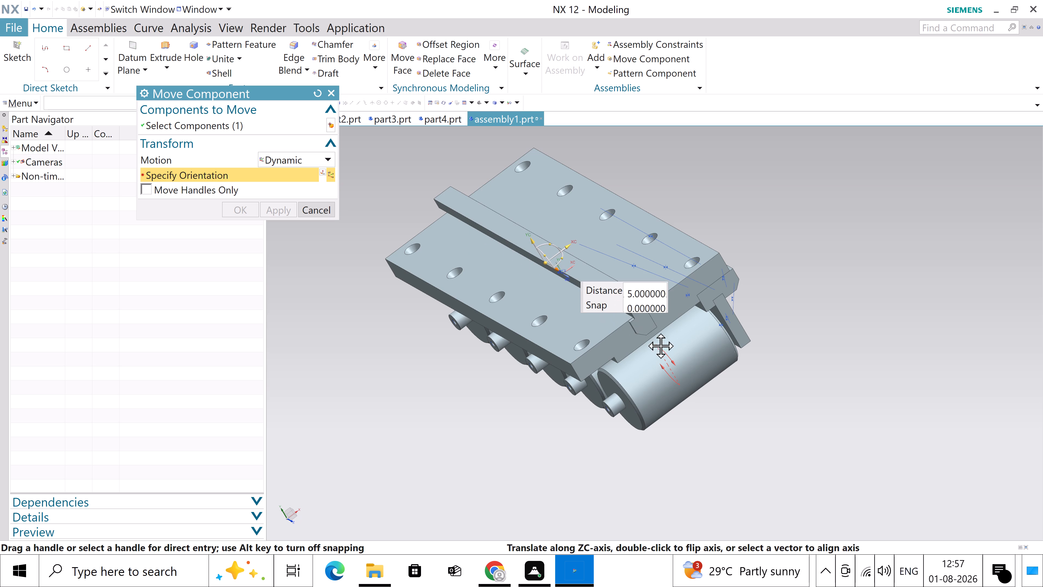
{"action": "left_click_drag", "start_coordinate": [676, 358], "coordinate": [782, 441]}
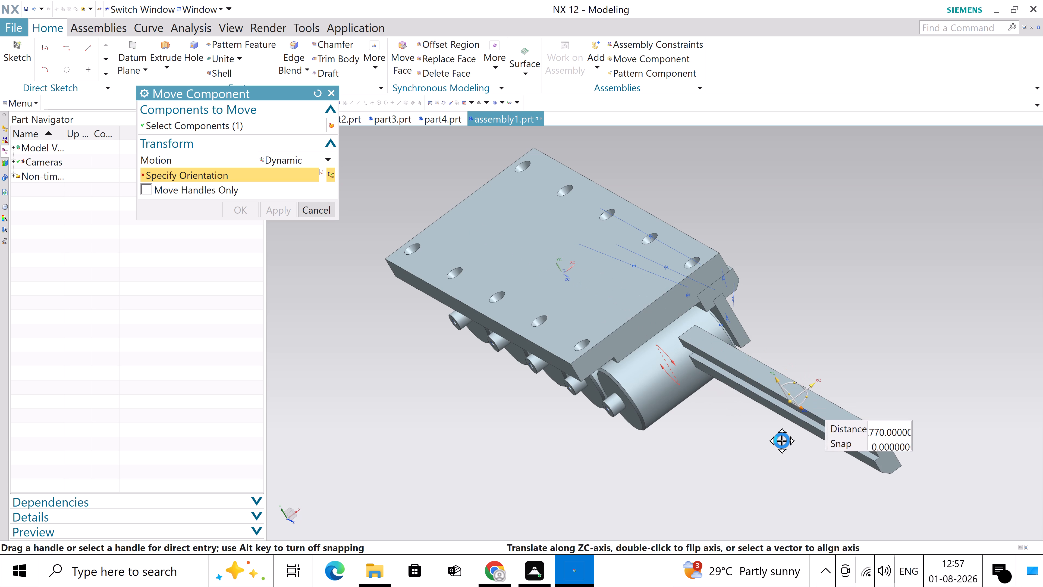
Rotate the new part3 rail about its ZC axis until its flat holed face points up and its grooved face down.
{"action": "middle_click_drag", "start_coordinate": [446, 356], "coordinate": [464, 334]}
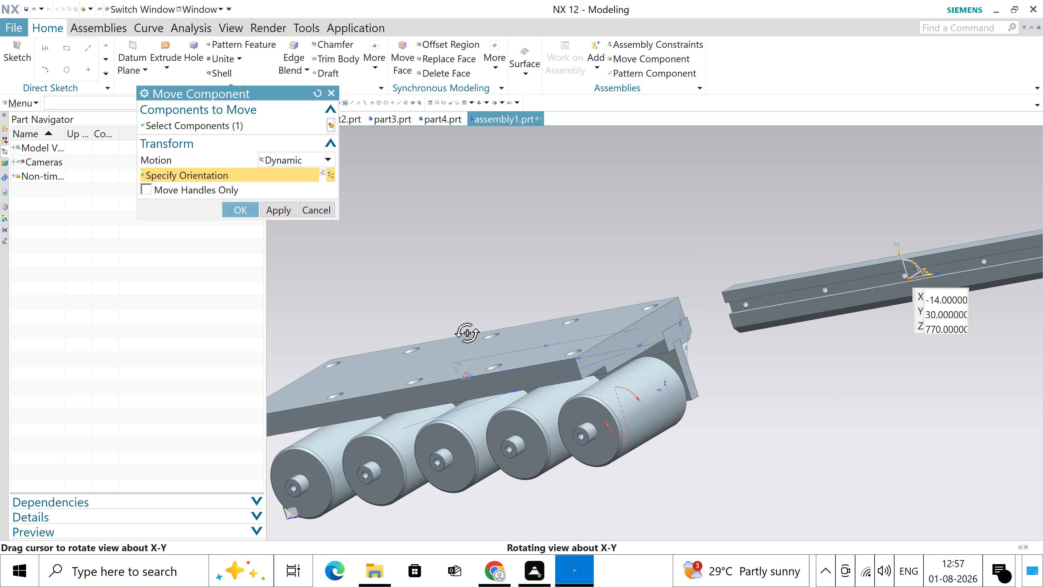
{"action": "middle_click_drag", "start_coordinate": [464, 334], "coordinate": [428, 344]}
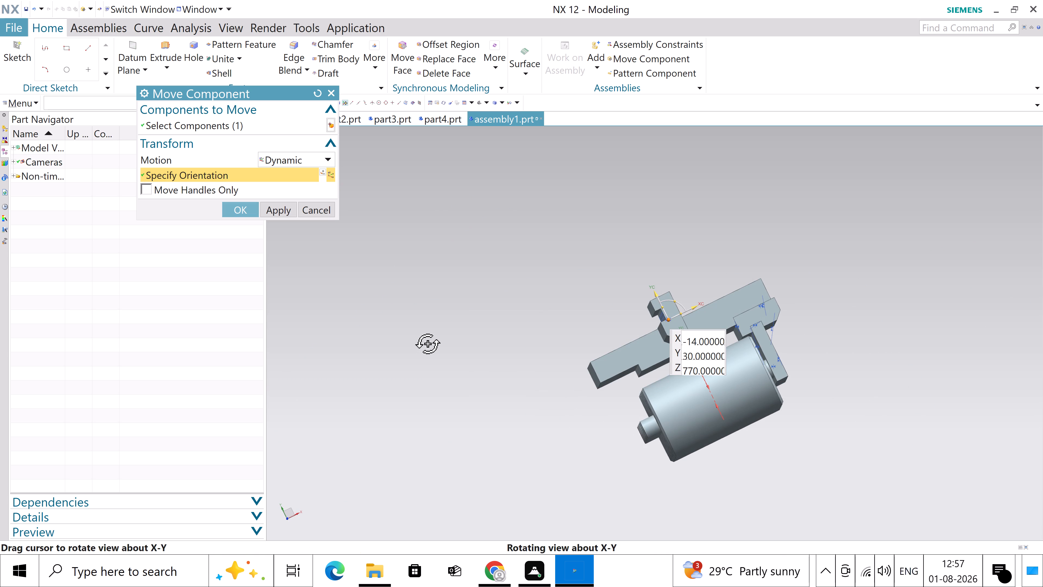
{"action": "middle_click_drag", "start_coordinate": [428, 344], "coordinate": [422, 350]}
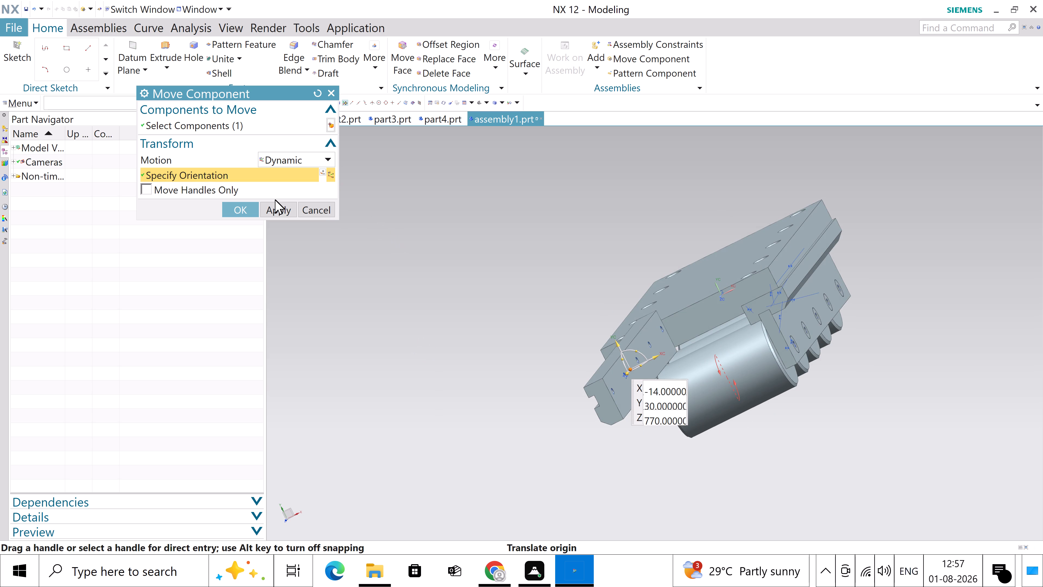
{"action": "scroll", "coordinate": [597, 408], "scroll_direction": "up", "scroll_amount": 3}
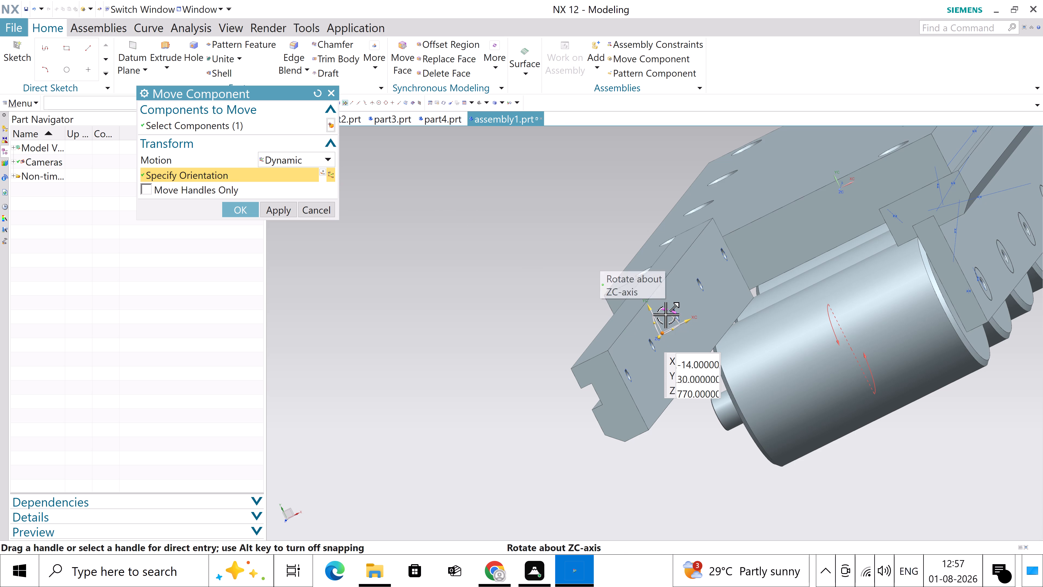
{"action": "left_click_drag", "start_coordinate": [665, 314], "coordinate": [703, 405]}
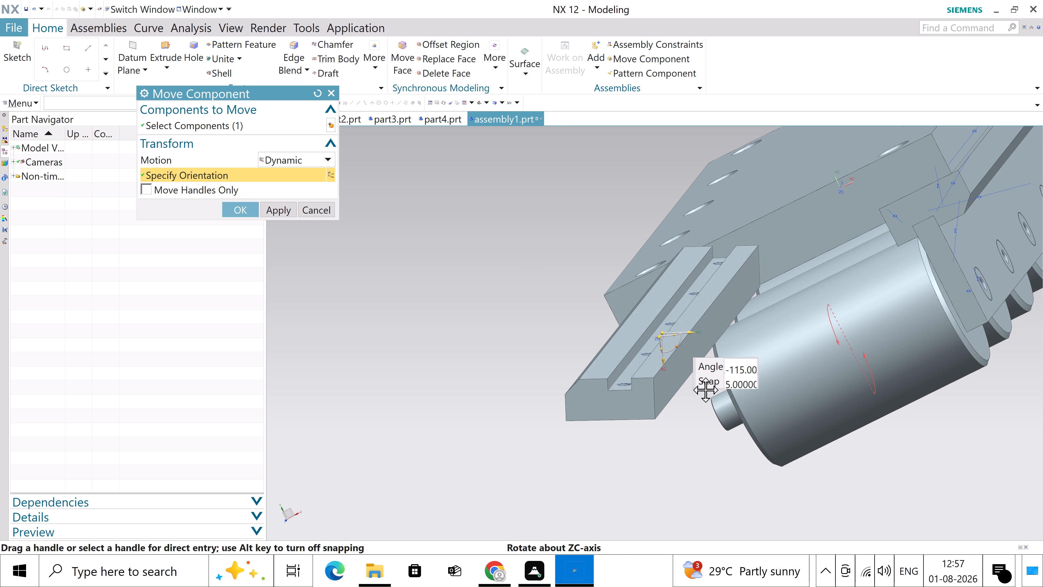
{"action": "left_click_drag", "start_coordinate": [703, 405], "coordinate": [681, 501]}
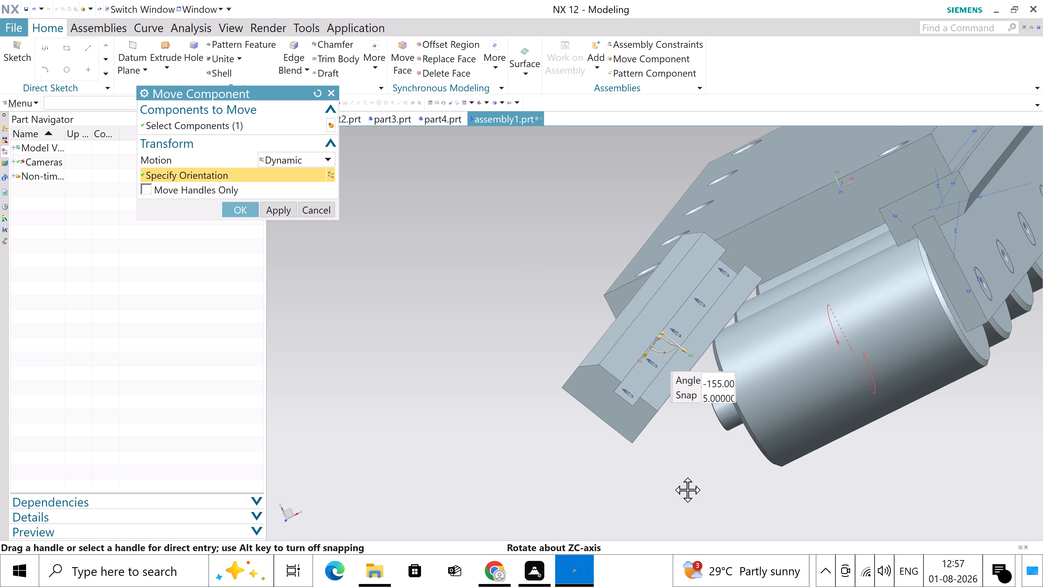
{"action": "left_click_drag", "start_coordinate": [681, 501], "coordinate": [555, 479]}
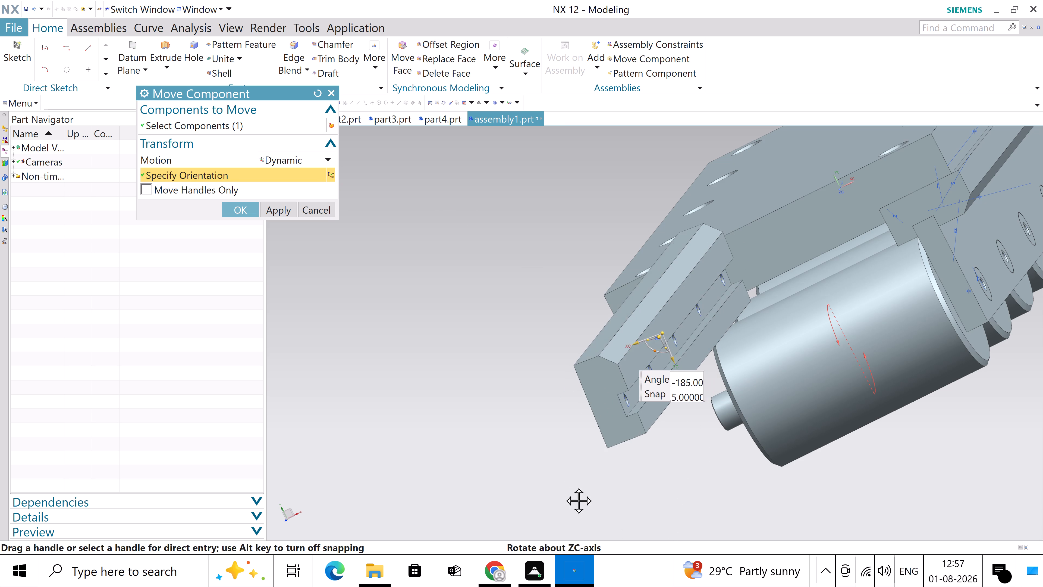
{"action": "left_click_drag", "start_coordinate": [555, 479], "coordinate": [546, 356]}
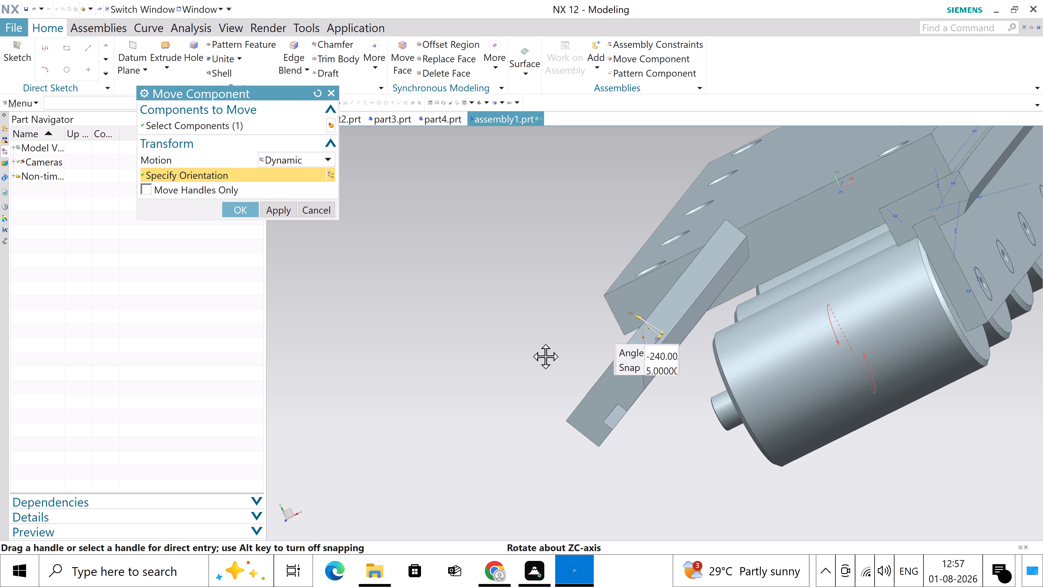
{"action": "left_click_drag", "start_coordinate": [546, 356], "coordinate": [648, 331]}
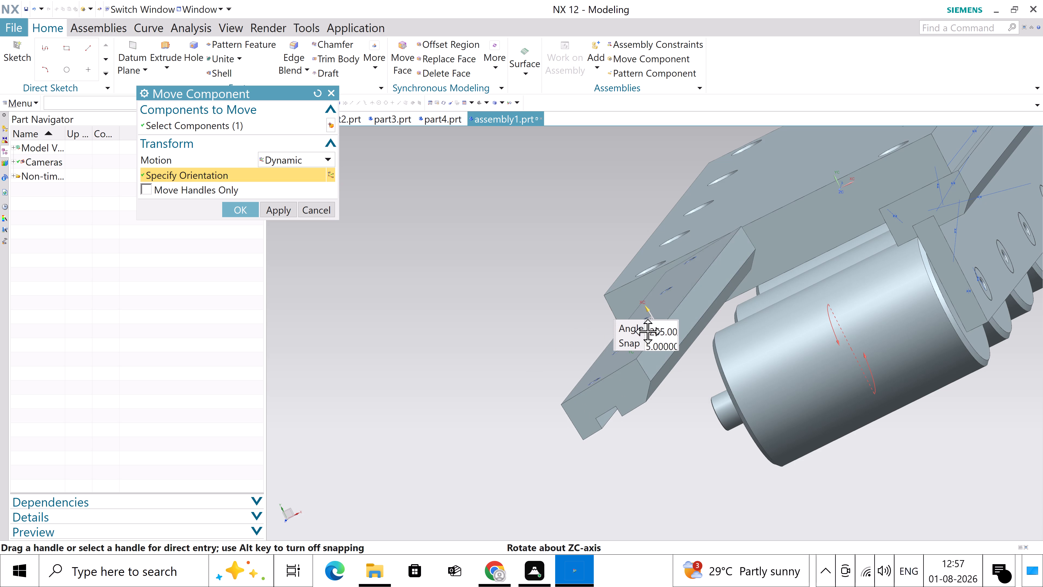
{"action": "left_click_drag", "start_coordinate": [648, 331], "coordinate": [675, 331]}
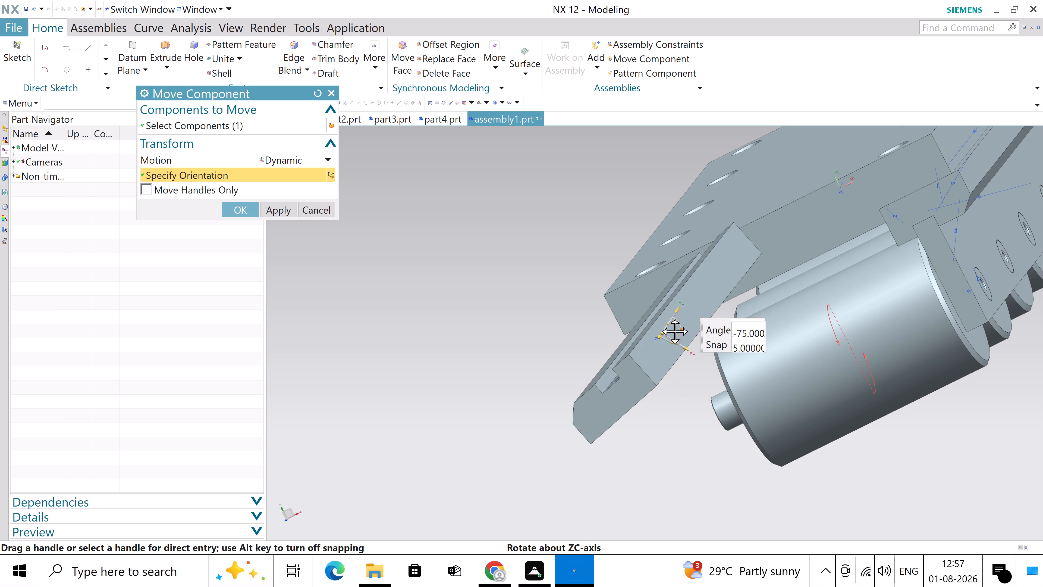
{"action": "left_click_drag", "start_coordinate": [675, 331], "coordinate": [597, 279]}
Rotate the new part3 rail -175 degrees about its XC axis so its chamfered side faces outward, and finish the move.
{"action": "scroll", "coordinate": [678, 364], "scroll_direction": "up", "scroll_amount": 2}
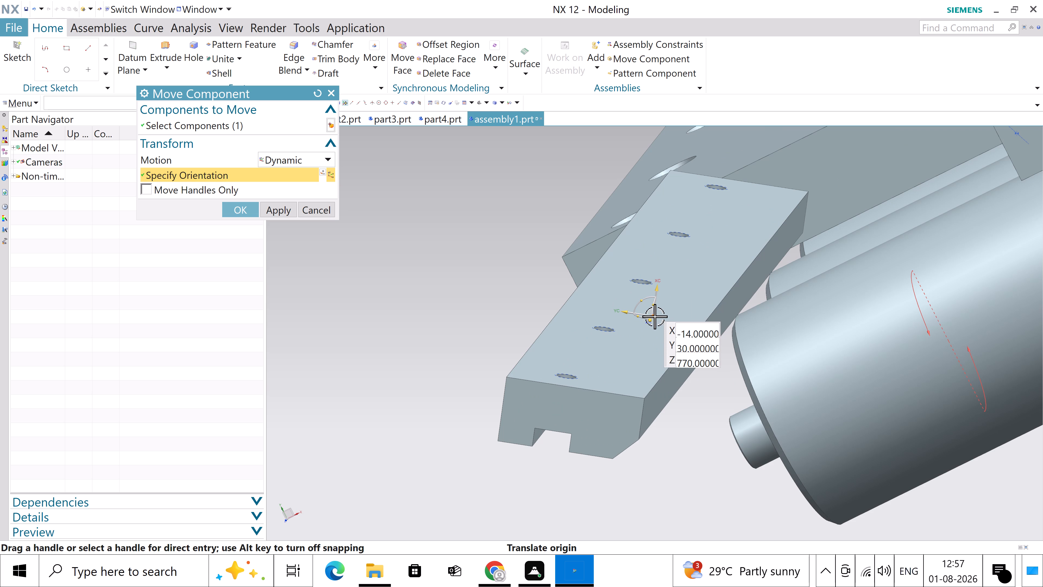
{"action": "left_click_drag", "start_coordinate": [634, 318], "coordinate": [640, 250]}
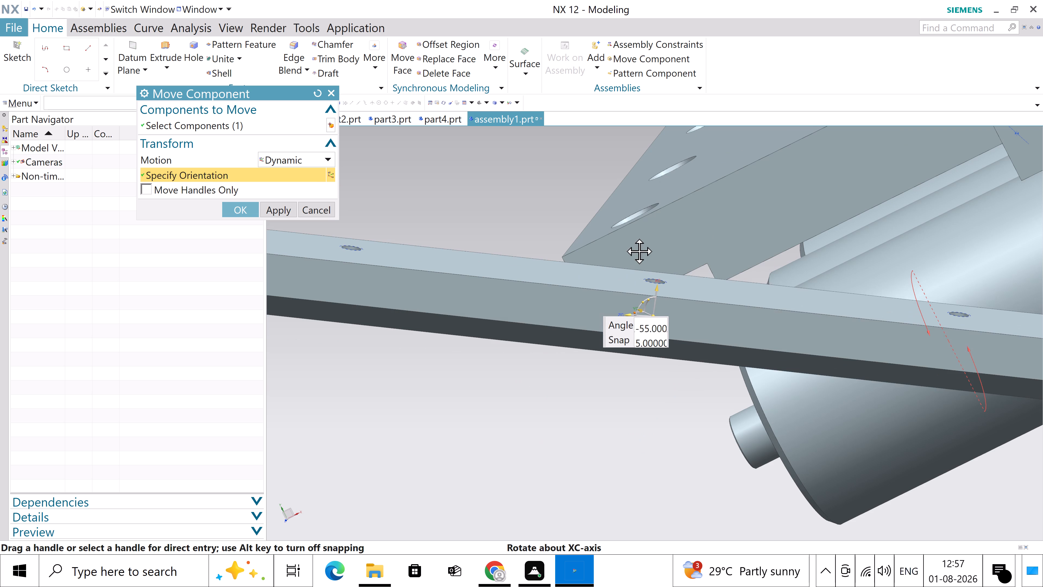
{"action": "left_click_drag", "start_coordinate": [640, 250], "coordinate": [781, 317]}
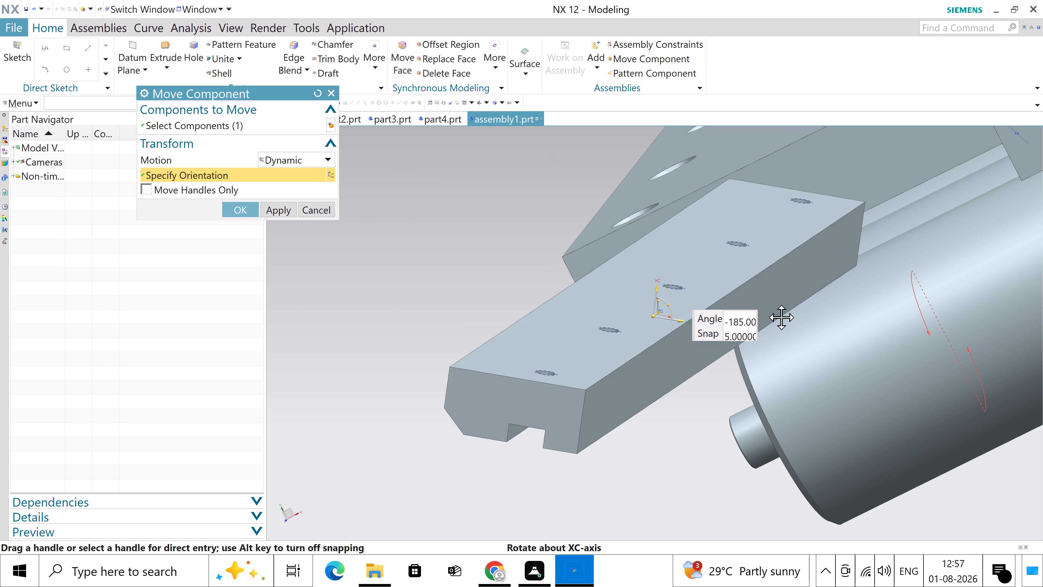
{"action": "left_click_drag", "start_coordinate": [781, 317], "coordinate": [784, 289]}
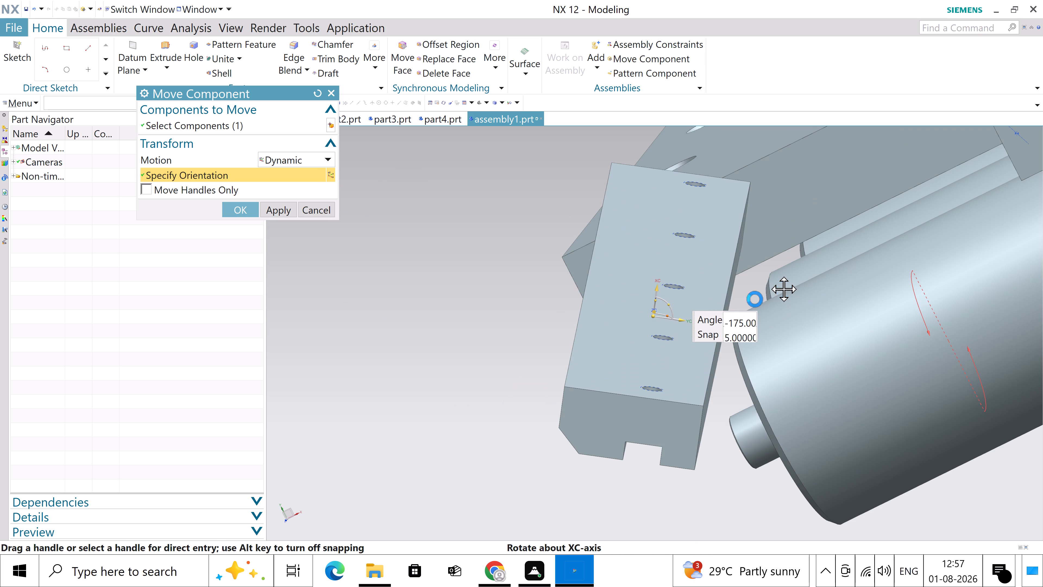
{"action": "left_click", "coordinate": [244, 215]}
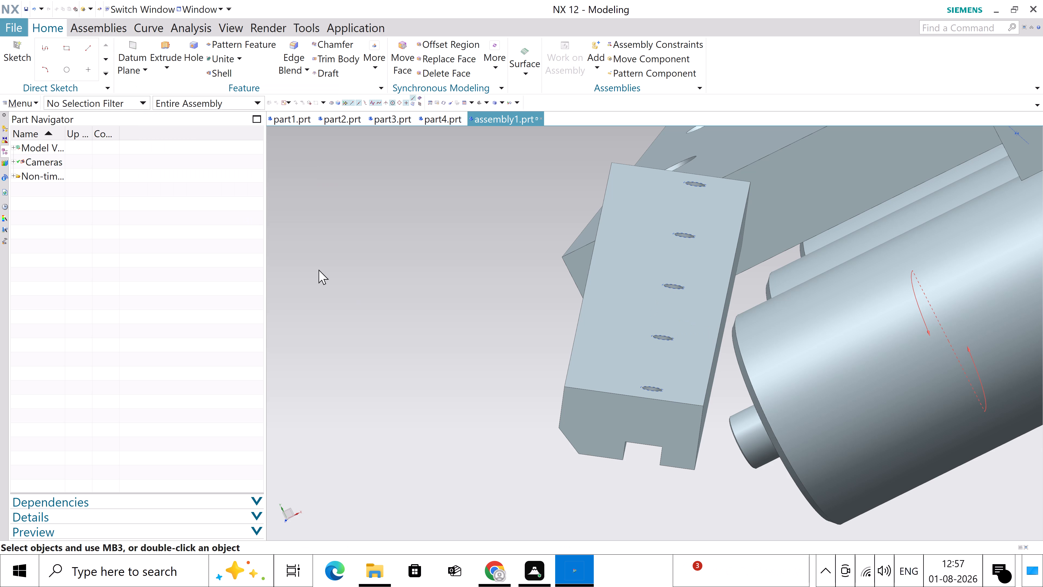
Add a Prefer Touch constraint between the new part3 rail's unchamfered long side face and the adjacent side face of part4's raised centre block.
{"action": "scroll", "coordinate": [442, 421], "scroll_direction": "down", "scroll_amount": 4}
{"action": "middle_click_drag", "start_coordinate": [509, 443], "coordinate": [536, 409]}
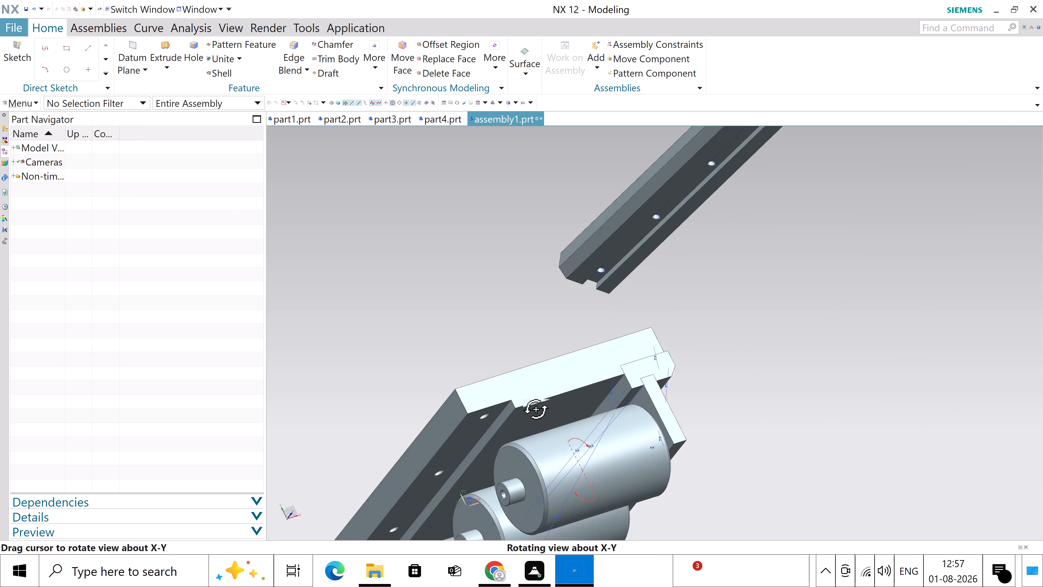
{"action": "middle_click_drag", "start_coordinate": [536, 409], "coordinate": [508, 426]}
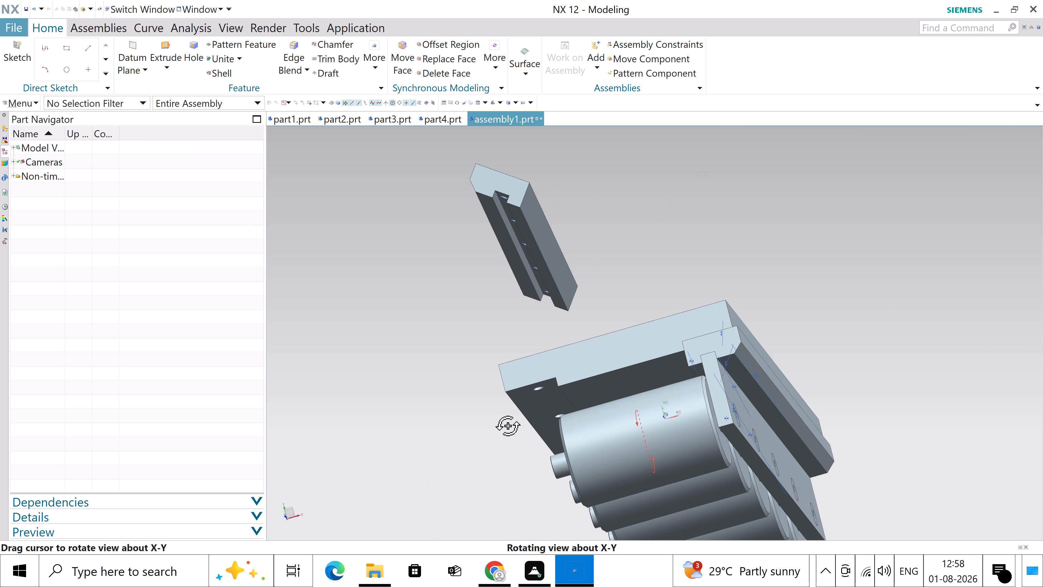
{"action": "middle_click_drag", "start_coordinate": [508, 426], "coordinate": [505, 430]}
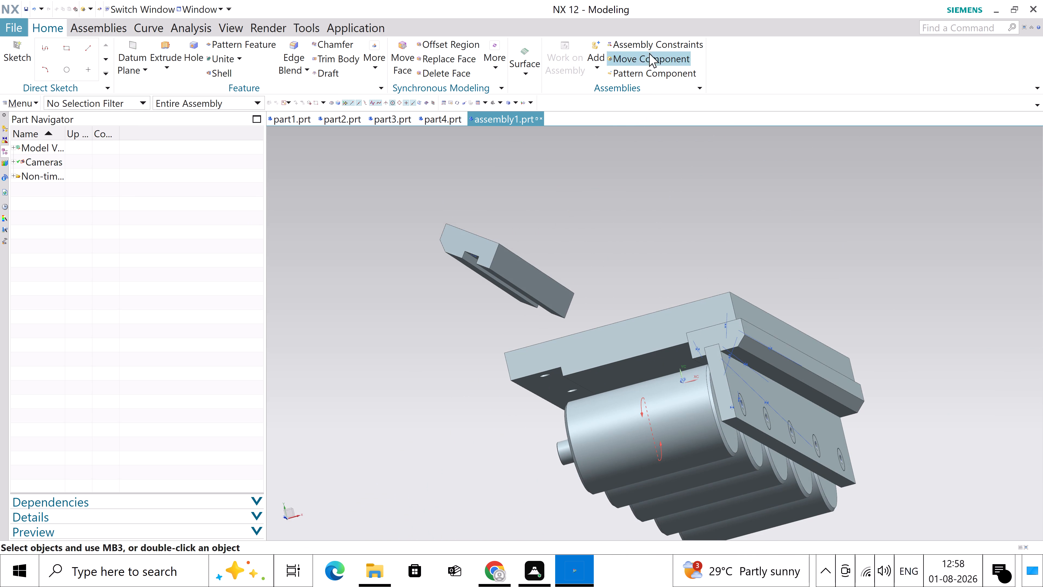
{"action": "left_click", "coordinate": [649, 46]}
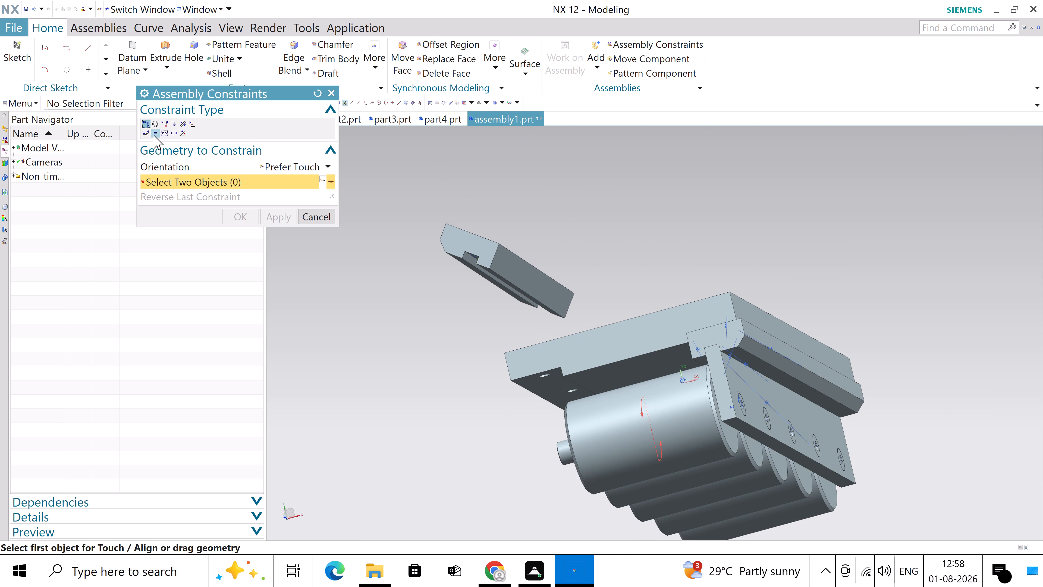
{"action": "left_click", "coordinate": [519, 275]}
{"action": "middle_click_drag", "start_coordinate": [445, 415], "coordinate": [471, 414]}
{"action": "scroll", "coordinate": [520, 382], "scroll_direction": "up", "scroll_amount": 2}
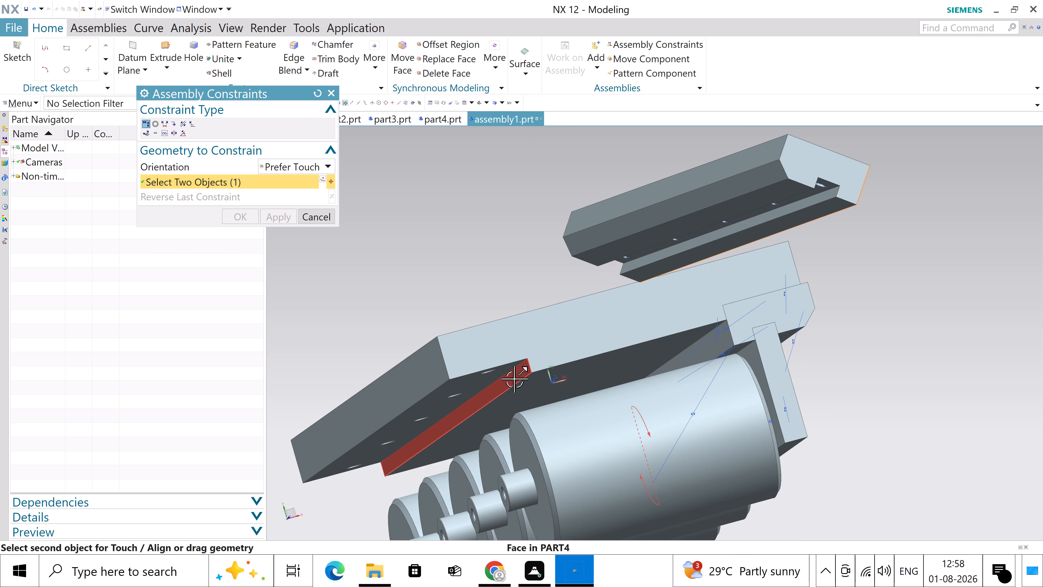
{"action": "left_click", "coordinate": [514, 379]}
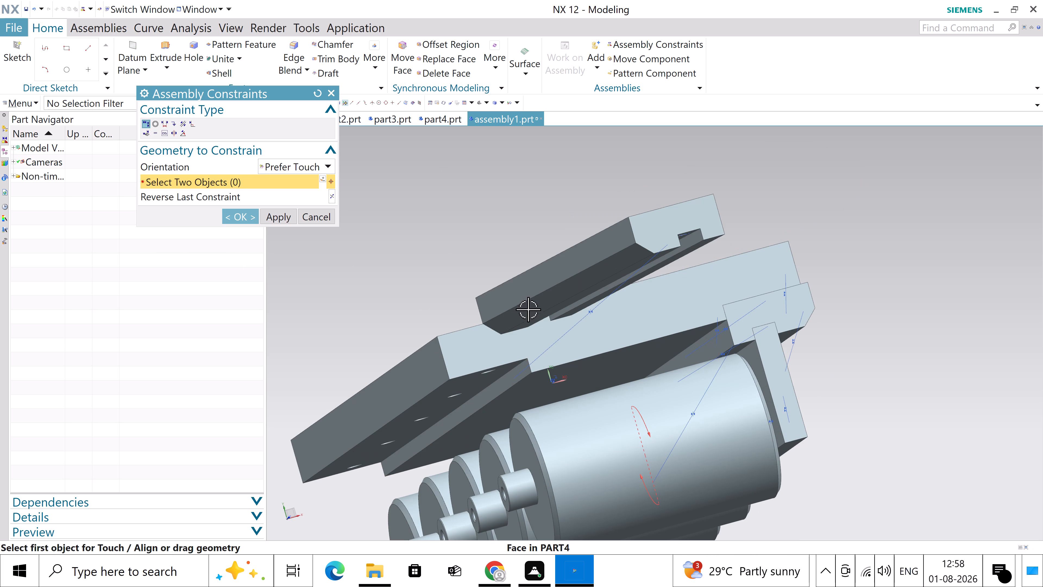
Add a Prefer Touch constraint between the new part3 rail's flat holed face and part4's free holed flange face beneath the plate.
{"action": "middle_click_drag", "start_coordinate": [383, 241], "coordinate": [382, 253]}
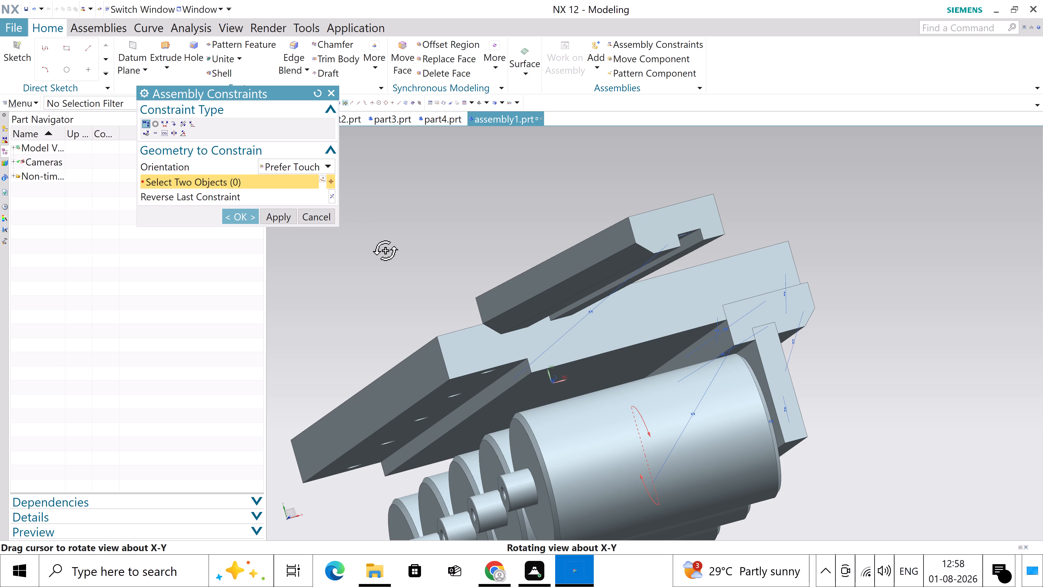
{"action": "middle_click_drag", "start_coordinate": [382, 253], "coordinate": [381, 254]}
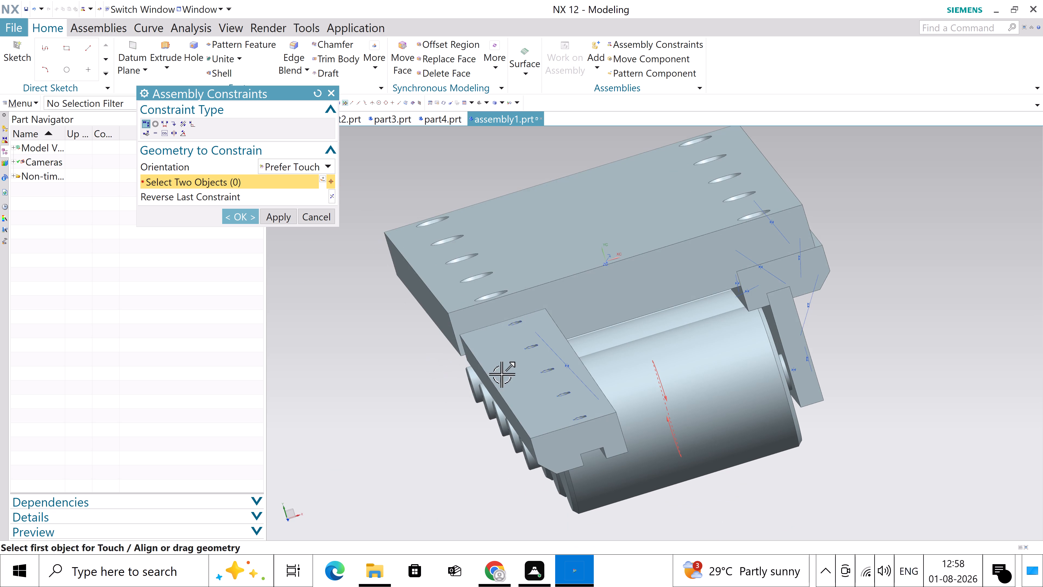
{"action": "left_click", "coordinate": [502, 374]}
{"action": "middle_click_drag", "start_coordinate": [425, 412], "coordinate": [433, 388]}
{"action": "left_click", "coordinate": [452, 439]}
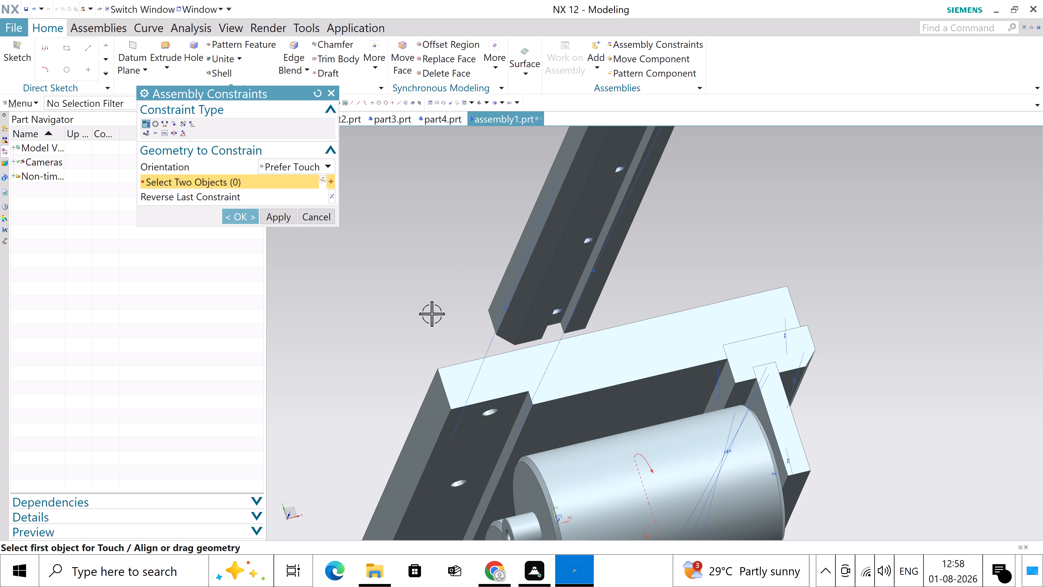
Align the new part3 rail's end face farthest from part4 with part4's end face nearest the rail, using Touch/Align with Prefer Touch orientation.
{"action": "scroll", "coordinate": [432, 314], "scroll_direction": "down", "scroll_amount": 4}
{"action": "scroll", "coordinate": [507, 194], "scroll_direction": "up", "scroll_amount": 2}
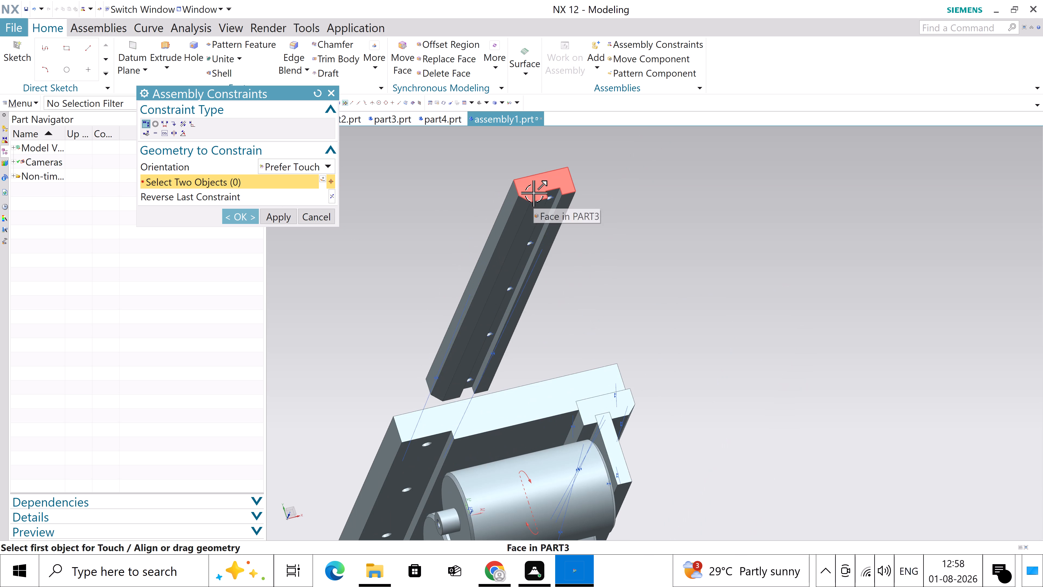
{"action": "left_click", "coordinate": [533, 193]}
{"action": "left_click", "coordinate": [433, 417]}
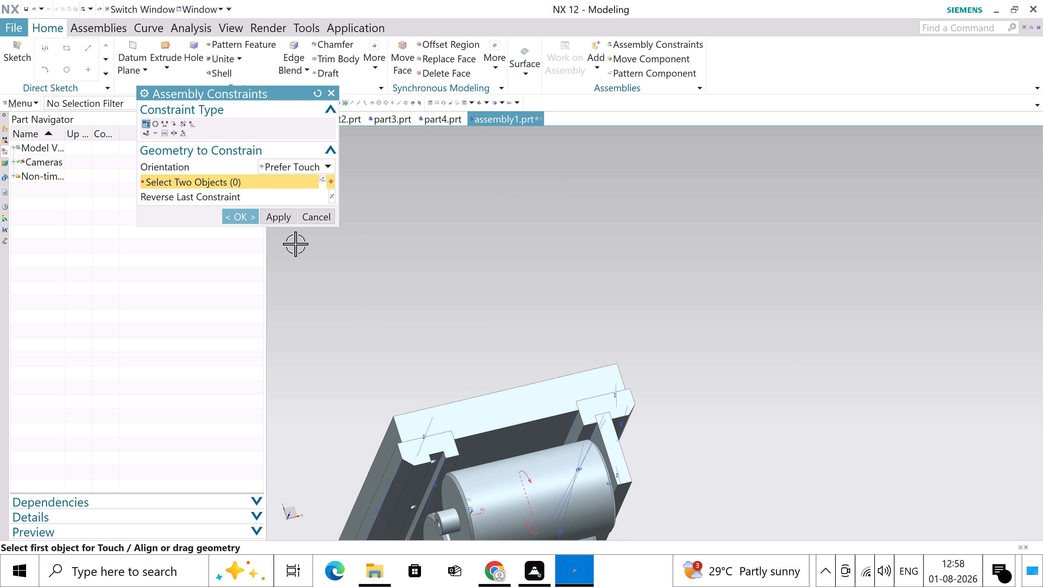
{"action": "scroll", "coordinate": [385, 289], "scroll_direction": "down", "scroll_amount": 3}
{"action": "middle_click_drag", "start_coordinate": [391, 304], "coordinate": [391, 314]}
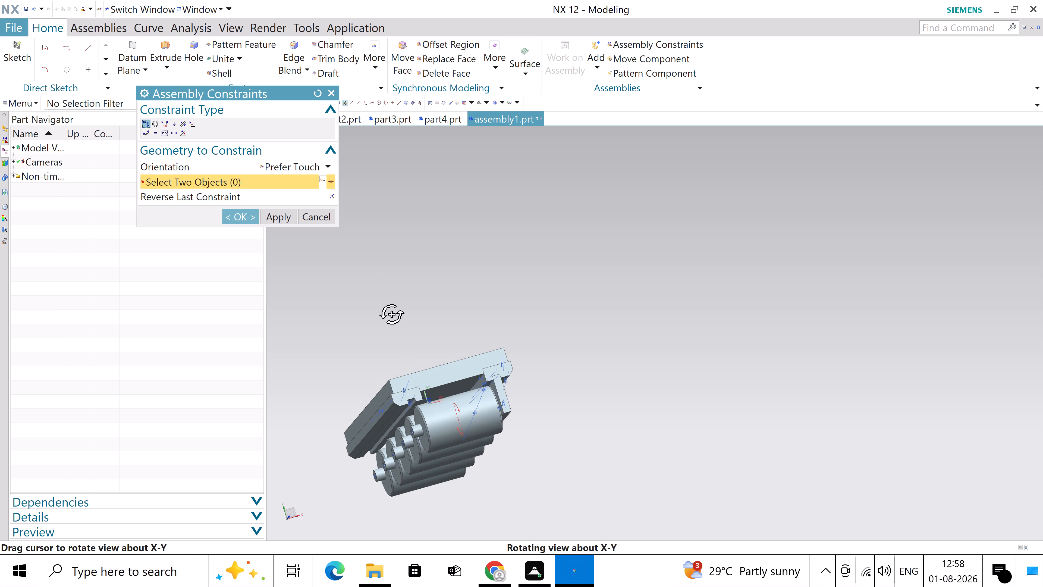
{"action": "middle_click_drag", "start_coordinate": [391, 314], "coordinate": [389, 325]}
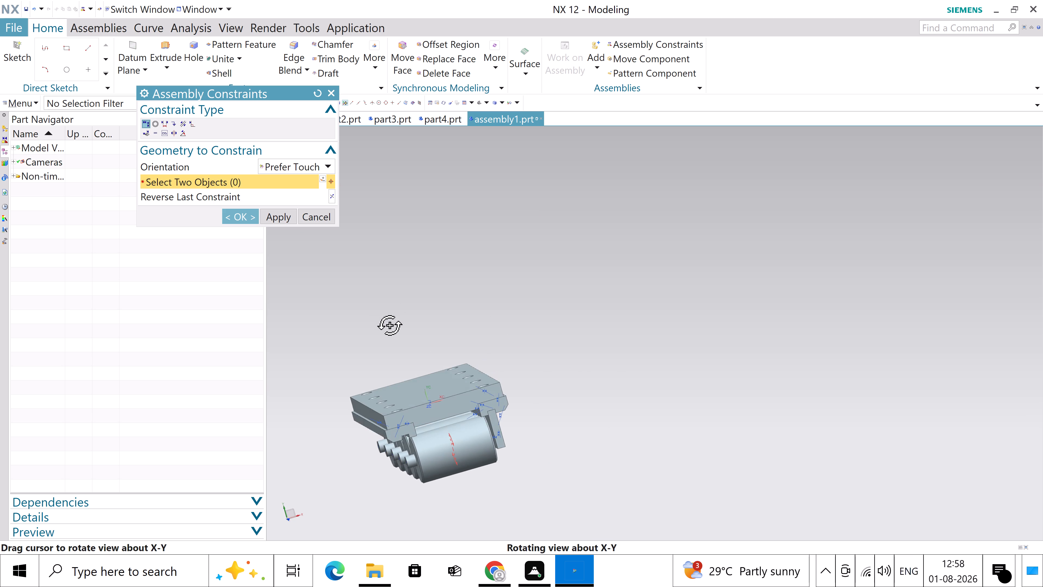
Accept the assembly constraints on the new part3 rail and finish the constraint command.
{"action": "middle_click_drag", "start_coordinate": [389, 325], "coordinate": [398, 313]}
{"action": "left_click", "coordinate": [252, 218]}
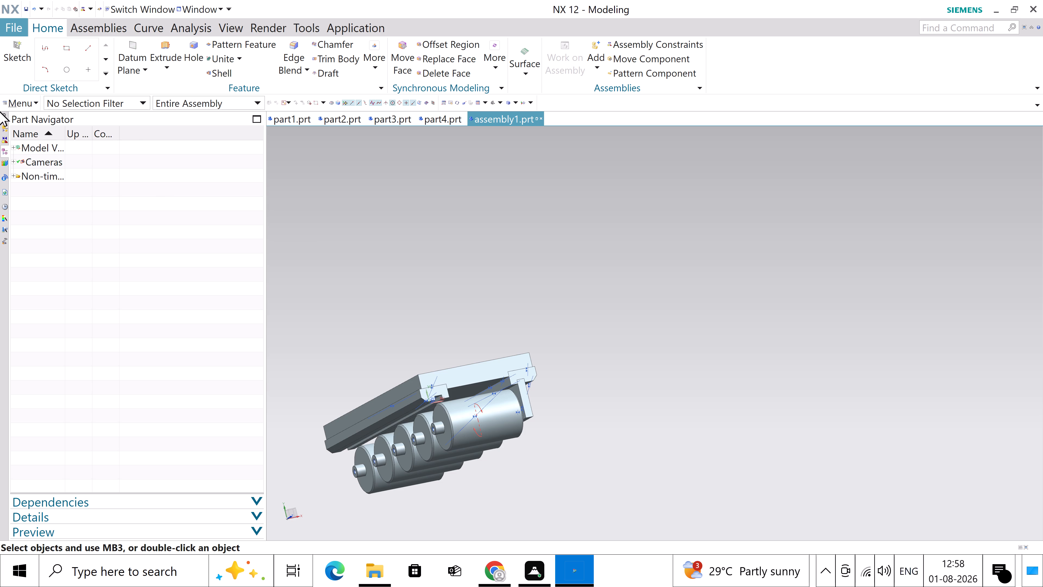
Show the assembly's component tree and examine the constrained rails, rollers and plate from several sides.
{"action": "left_click", "coordinate": [2, 122]}
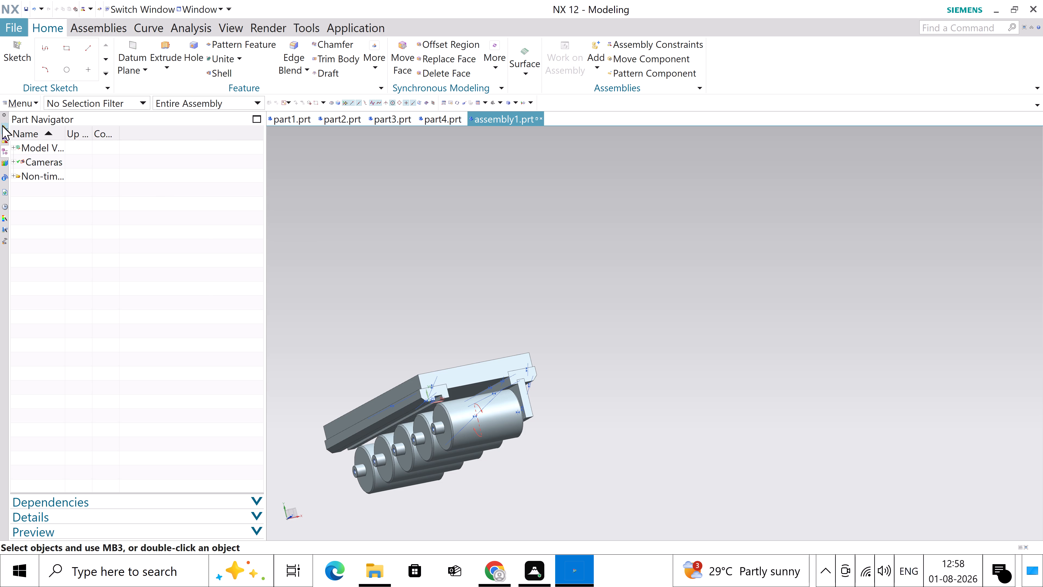
{"action": "left_click", "coordinate": [3, 126]}
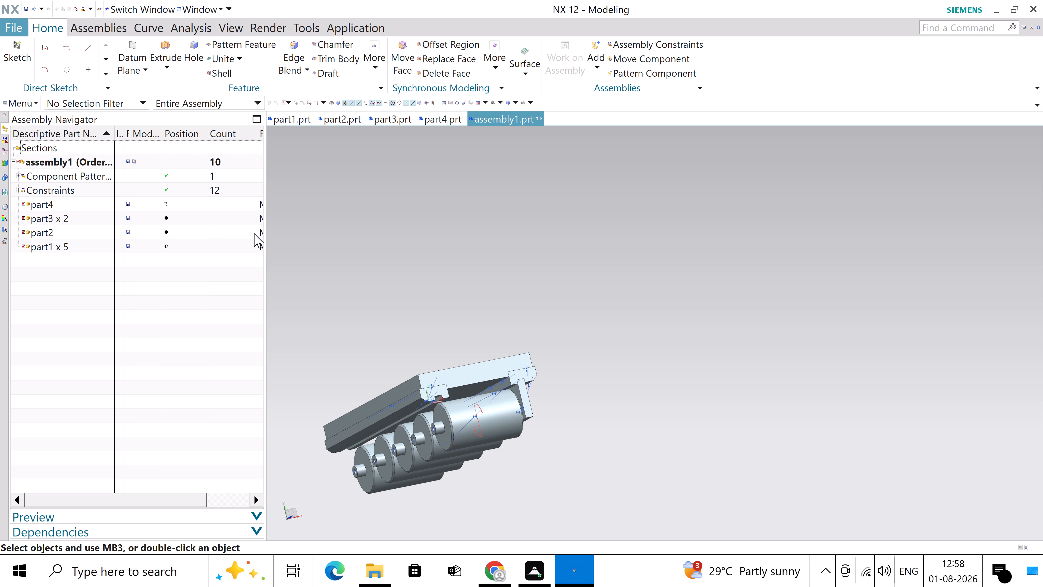
{"action": "scroll", "coordinate": [468, 293], "scroll_direction": "down", "scroll_amount": 2}
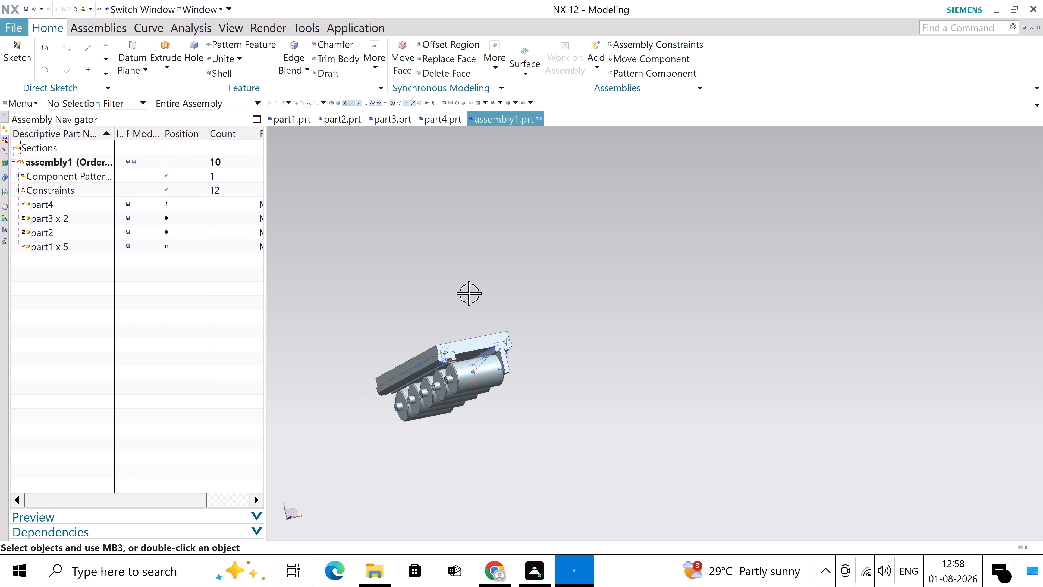
{"action": "scroll", "coordinate": [469, 293], "scroll_direction": "down", "scroll_amount": 1}
{"action": "scroll", "coordinate": [466, 336], "scroll_direction": "up", "scroll_amount": 3}
{"action": "middle_click_drag", "start_coordinate": [454, 264], "coordinate": [439, 268]}
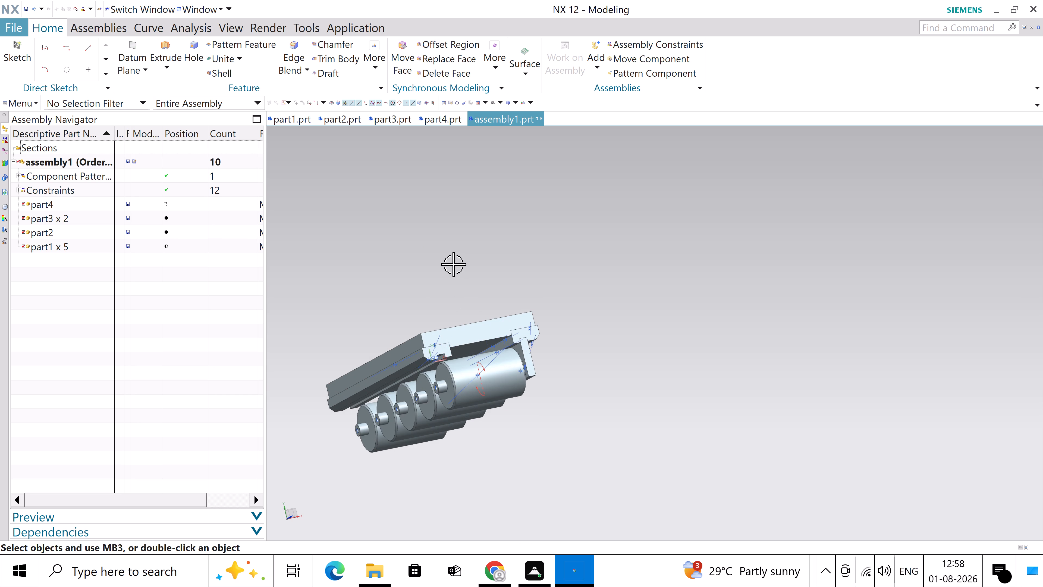
{"action": "middle_click_drag", "start_coordinate": [439, 268], "coordinate": [437, 284]}
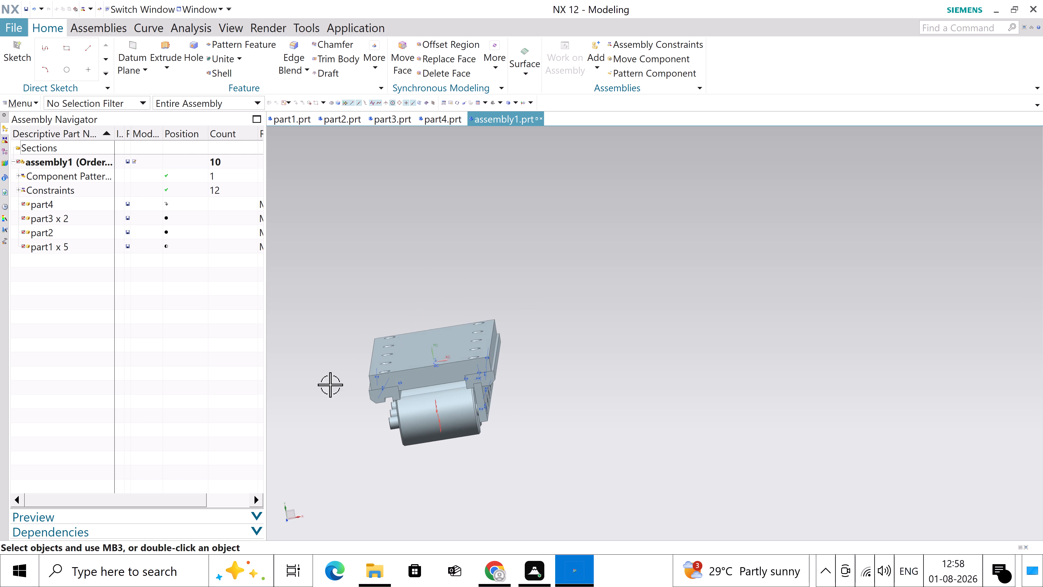
{"action": "scroll", "coordinate": [309, 419], "scroll_direction": "up", "scroll_amount": 2}
{"action": "middle_click_drag", "start_coordinate": [311, 423], "coordinate": [329, 426]}
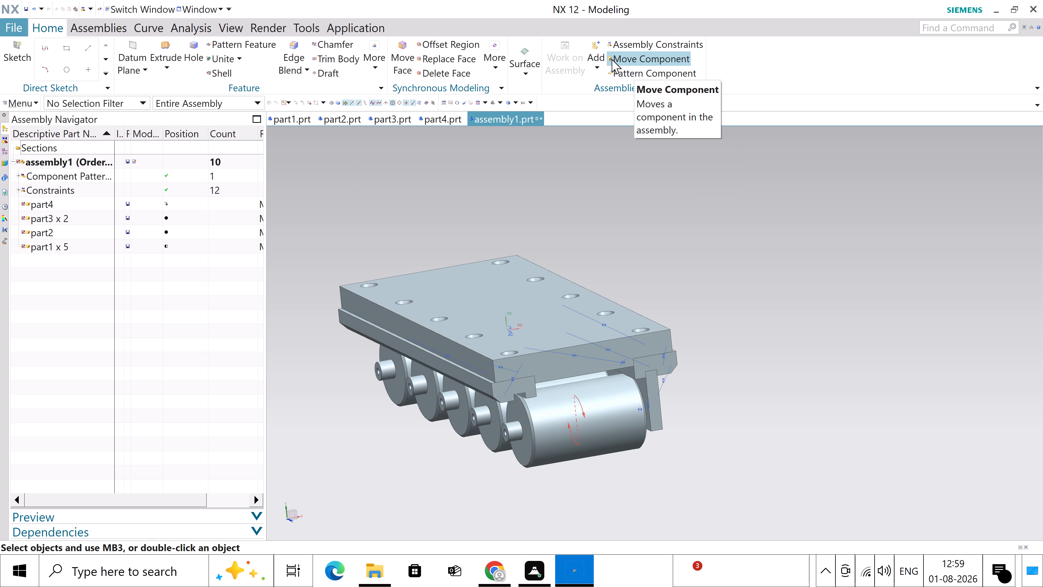
Add a second part2 component to the assembly, with Absolute component anchor and Move placement.
{"action": "left_click", "coordinate": [595, 67]}
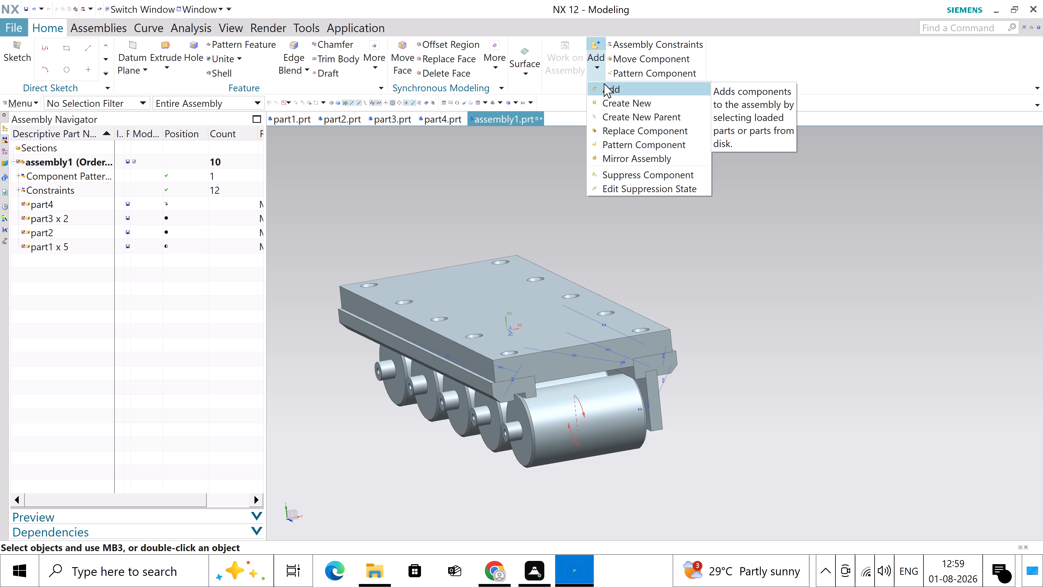
{"action": "left_click", "coordinate": [629, 89]}
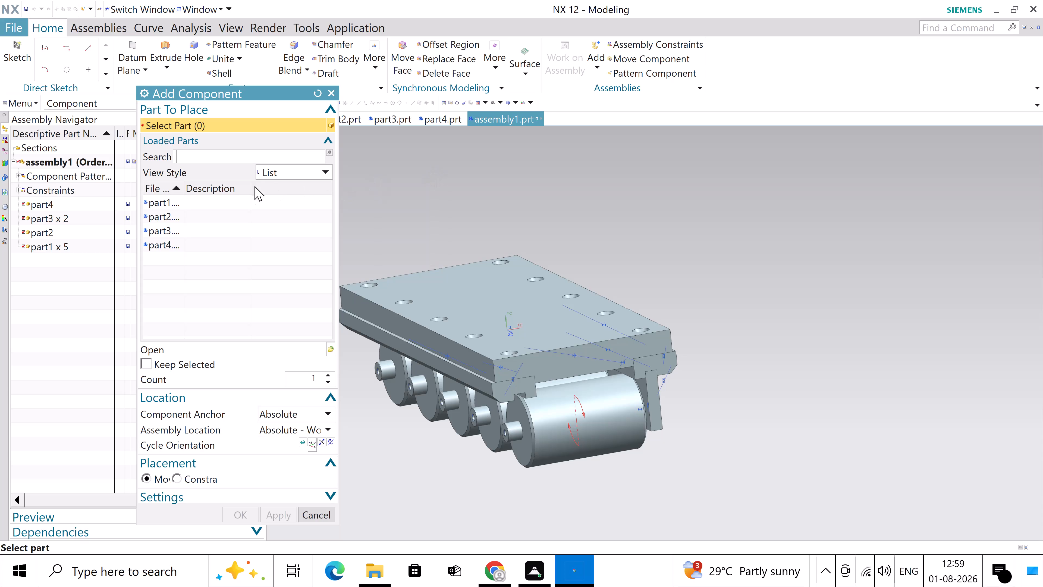
{"action": "left_click", "coordinate": [158, 219]}
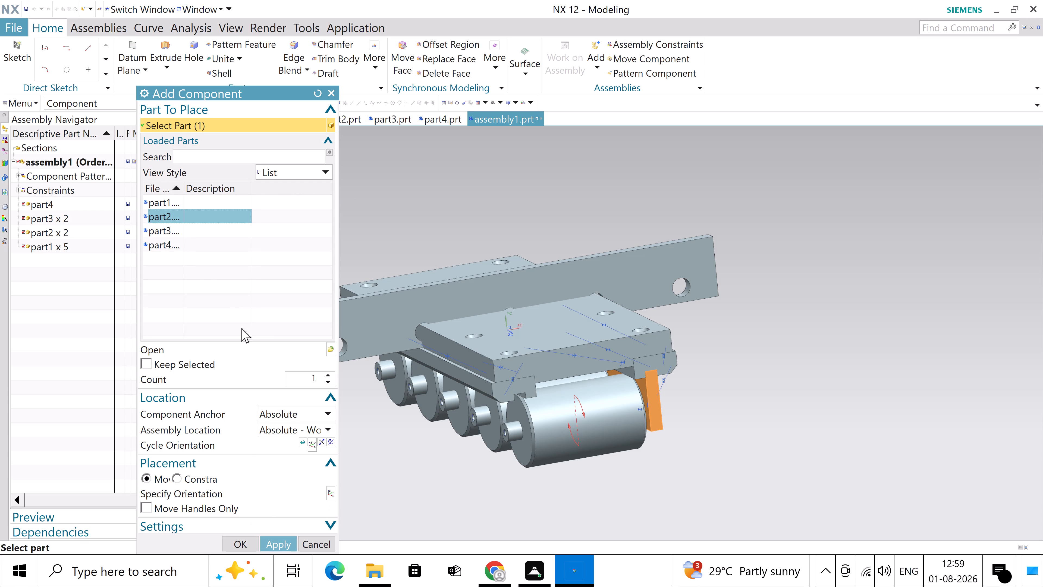
{"action": "left_click", "coordinate": [212, 487]}
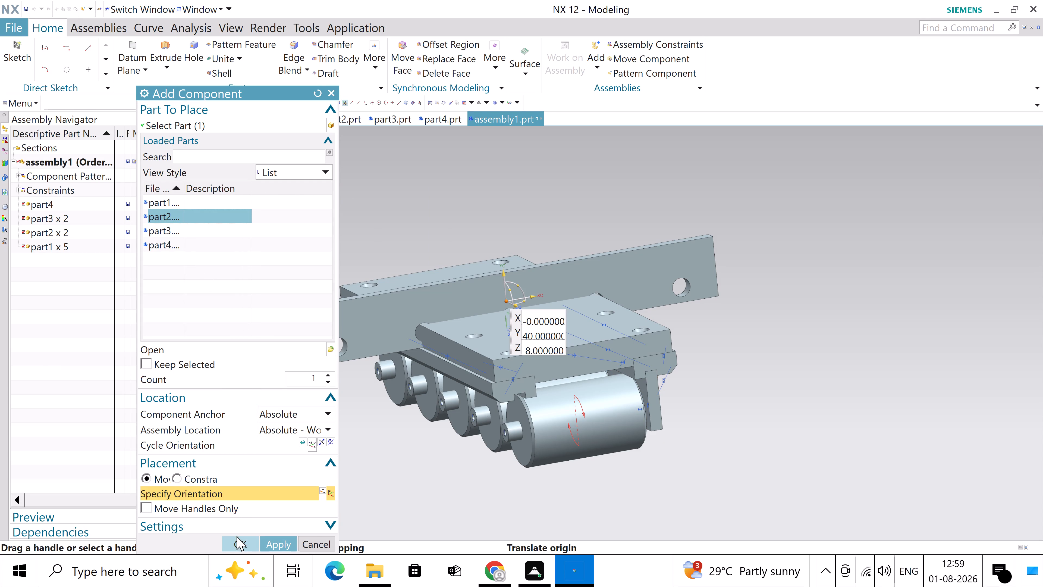
{"action": "left_click", "coordinate": [237, 545]}
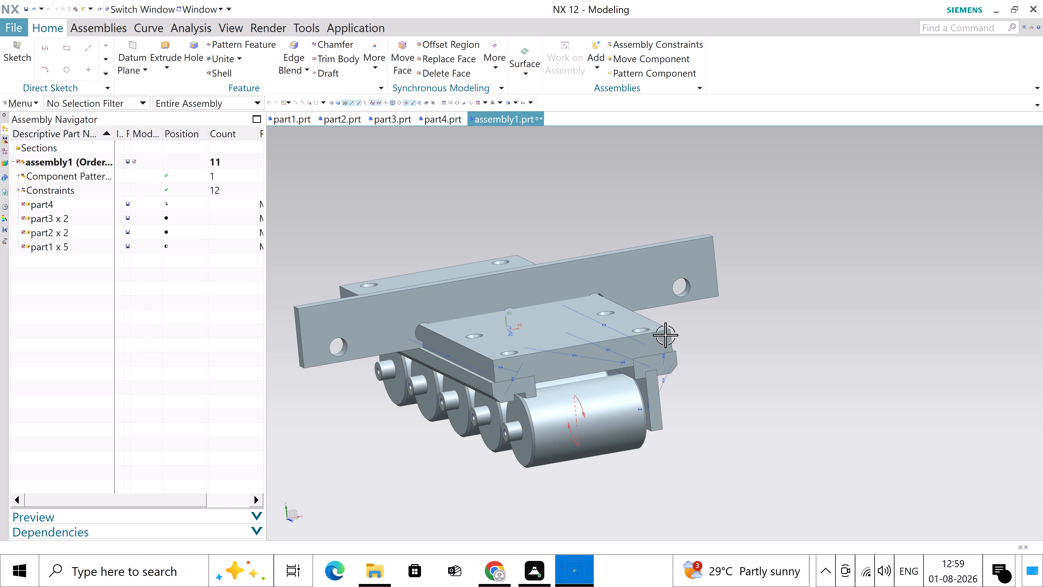
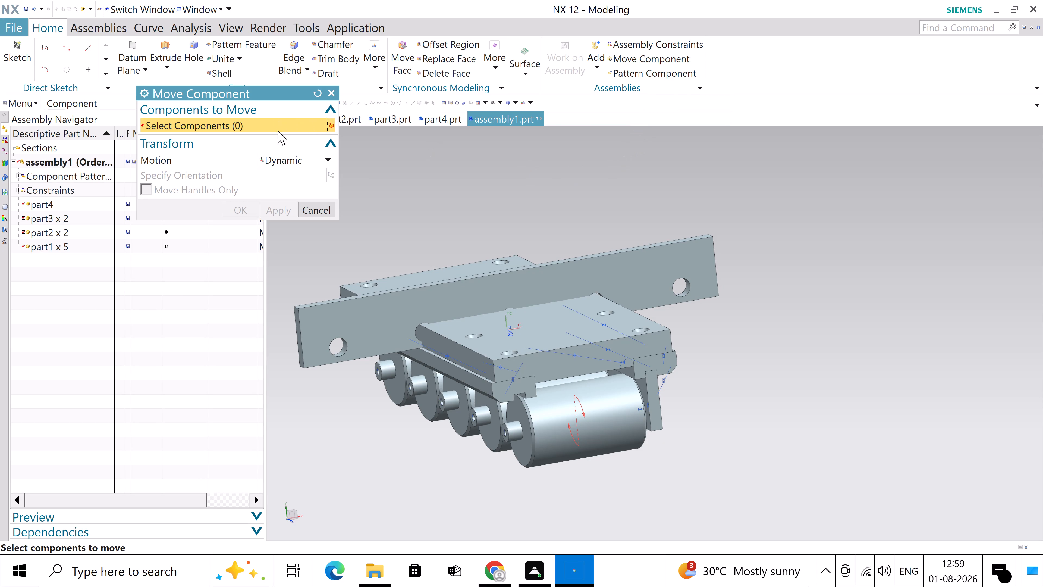
Rotate the crosswise part2 plate about its YC-axis until it runs roughly lengthwise along the roller assembly.
{"action": "left_click", "coordinate": [540, 266]}
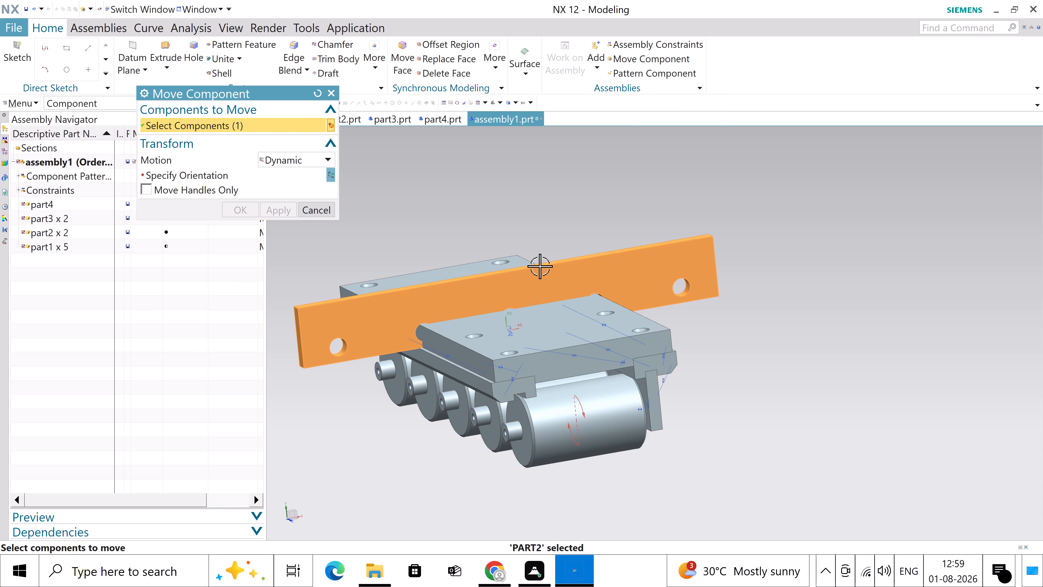
{"action": "left_click", "coordinate": [210, 182]}
{"action": "left_click", "coordinate": [191, 194]}
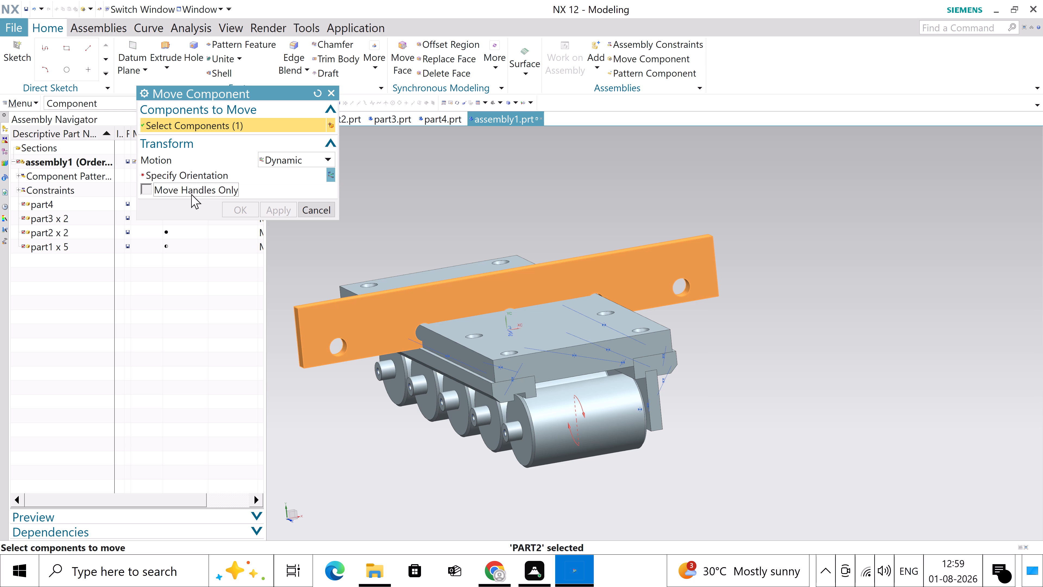
{"action": "left_click", "coordinate": [200, 175]}
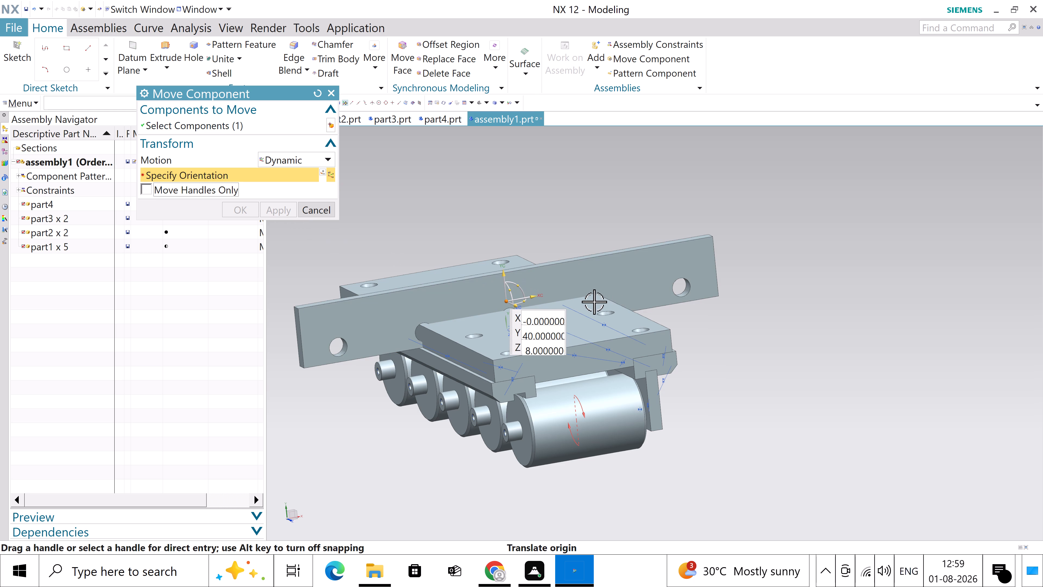
{"action": "scroll", "coordinate": [555, 301], "scroll_direction": "up", "scroll_amount": 2}
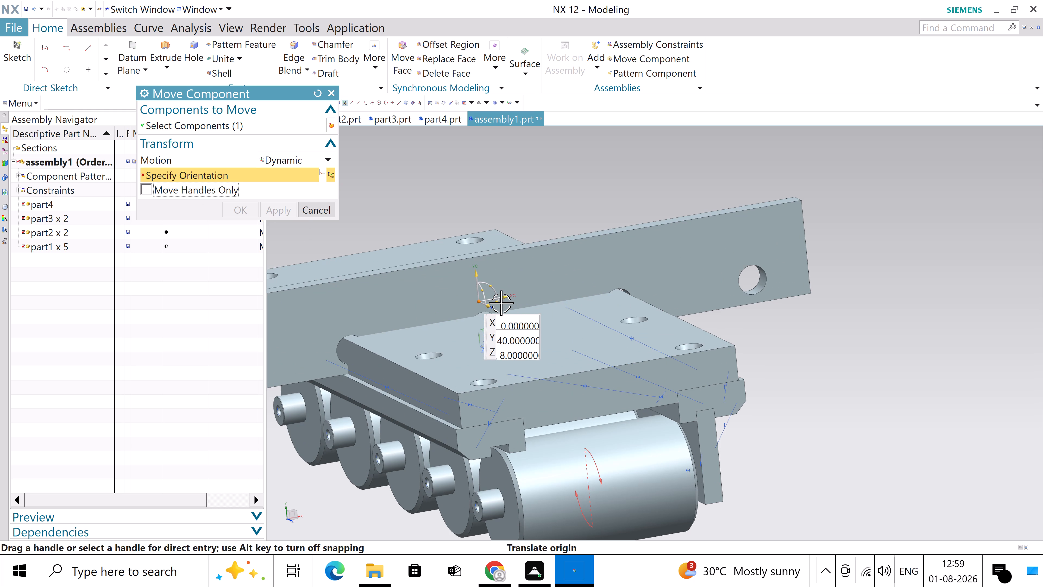
{"action": "left_click_drag", "start_coordinate": [498, 301], "coordinate": [473, 312]}
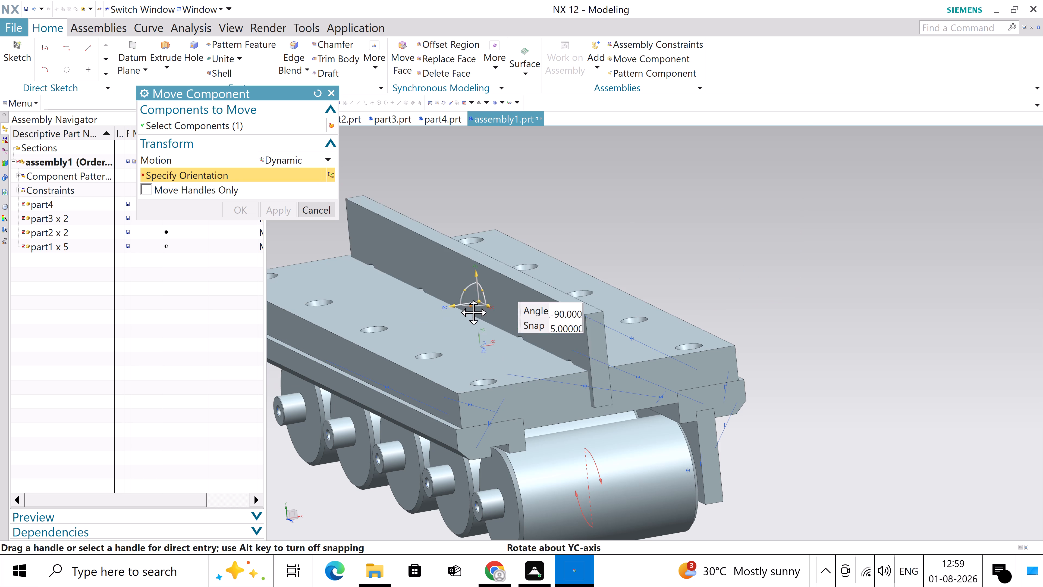
{"action": "left_click_drag", "start_coordinate": [473, 312], "coordinate": [496, 326]}
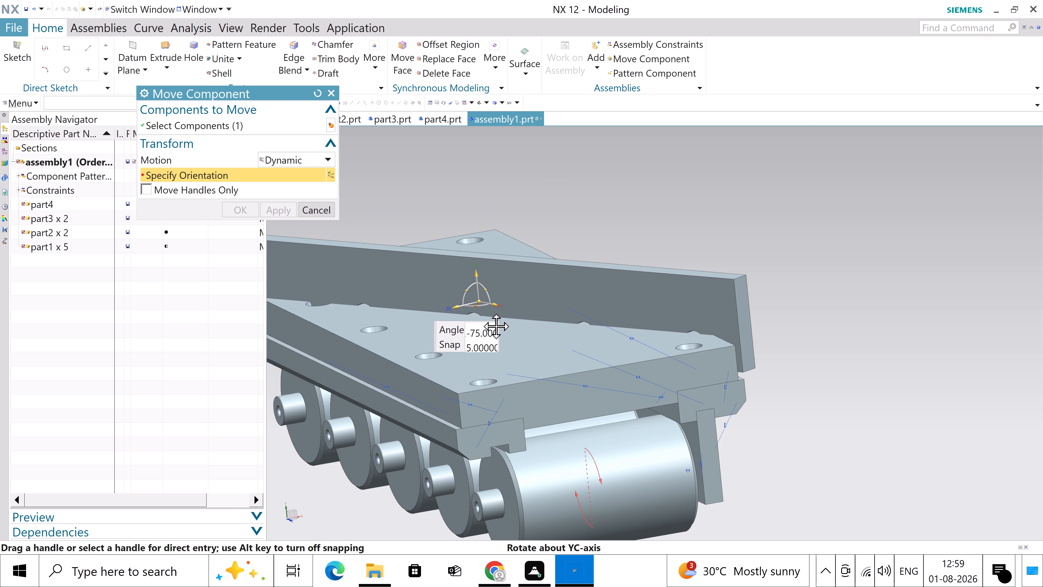
{"action": "left_click_drag", "start_coordinate": [496, 326], "coordinate": [484, 330]}
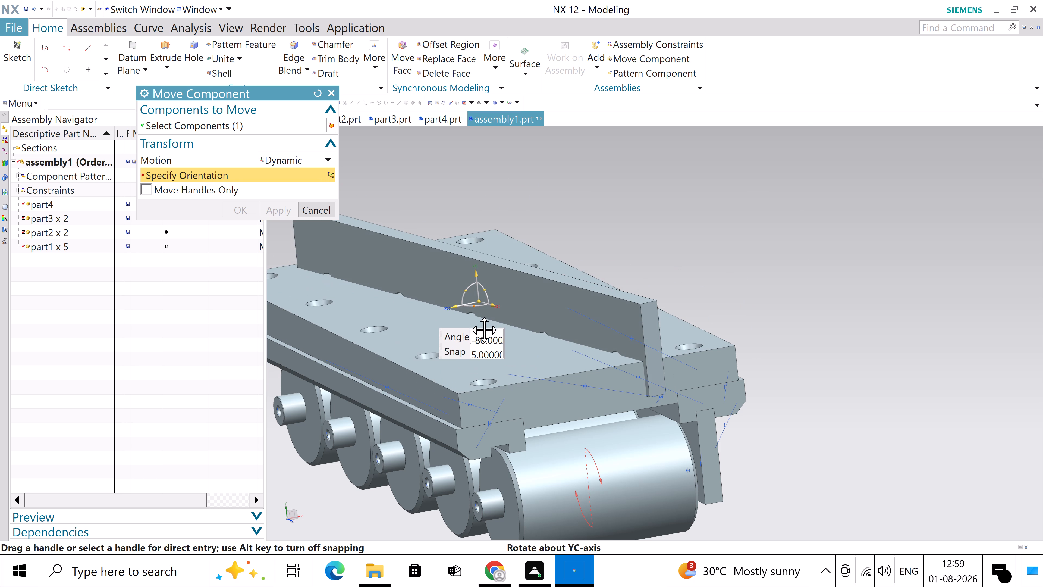
{"action": "left_click_drag", "start_coordinate": [484, 330], "coordinate": [481, 330]}
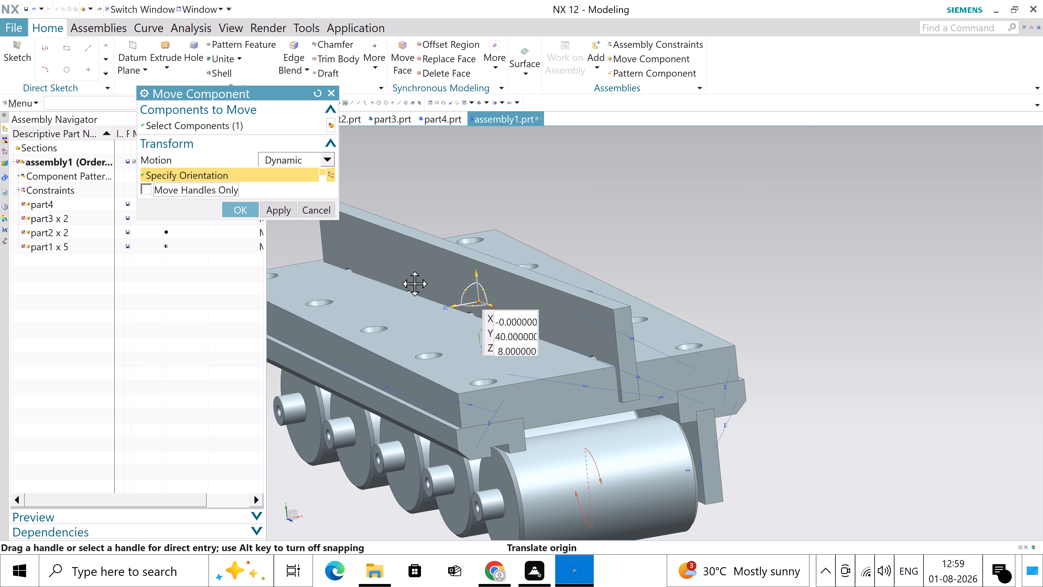
{"action": "left_click", "coordinate": [255, 218]}
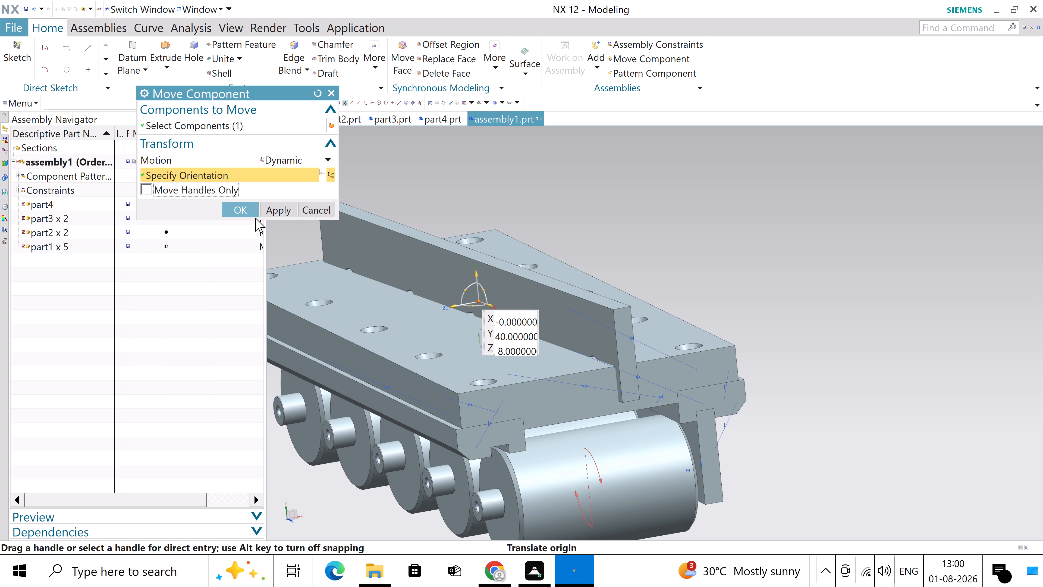
{"action": "left_click", "coordinate": [251, 213]}
Move the part2 plate along its ZC-axis clear of the assembly, to about X -329, Y 40, Z 37.
{"action": "middle_click_drag", "start_coordinate": [780, 369], "coordinate": [767, 368]}
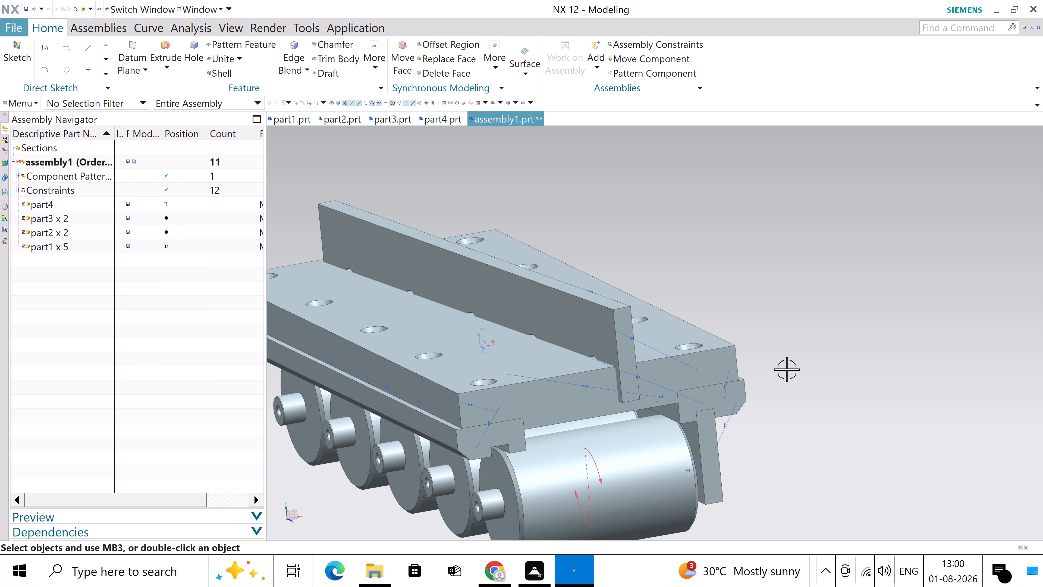
{"action": "middle_click_drag", "start_coordinate": [767, 368], "coordinate": [791, 371]}
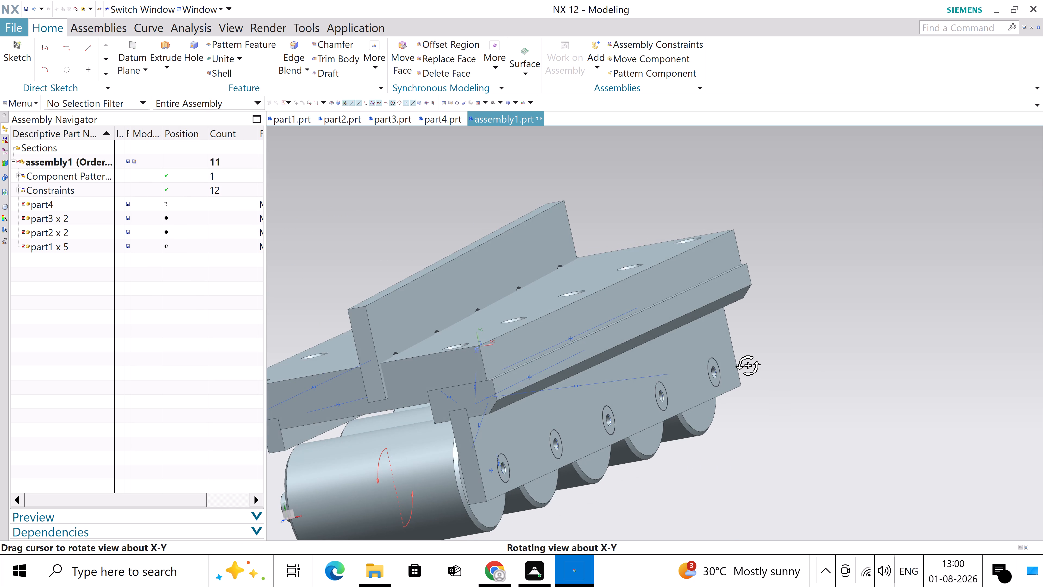
{"action": "middle_click_drag", "start_coordinate": [791, 371], "coordinate": [800, 371]}
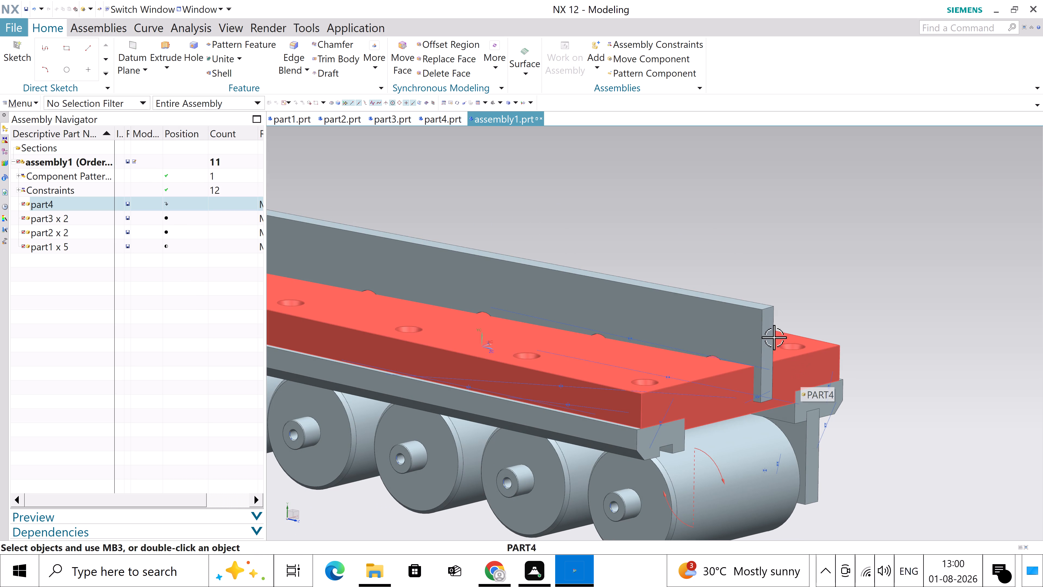
{"action": "left_click", "coordinate": [657, 54]}
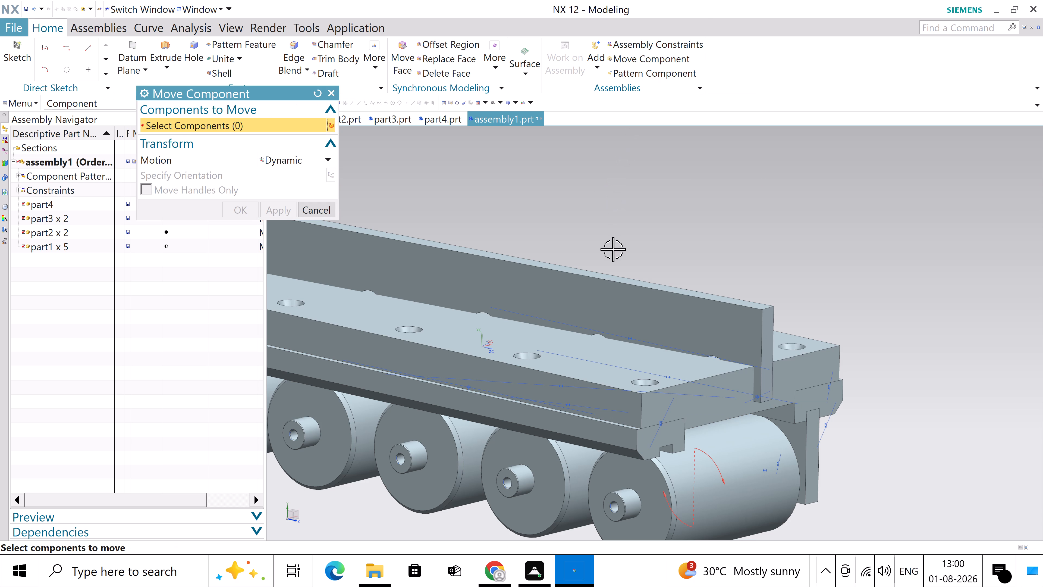
{"action": "scroll", "coordinate": [613, 249], "scroll_direction": "down", "scroll_amount": 2}
{"action": "left_click", "coordinate": [618, 270]}
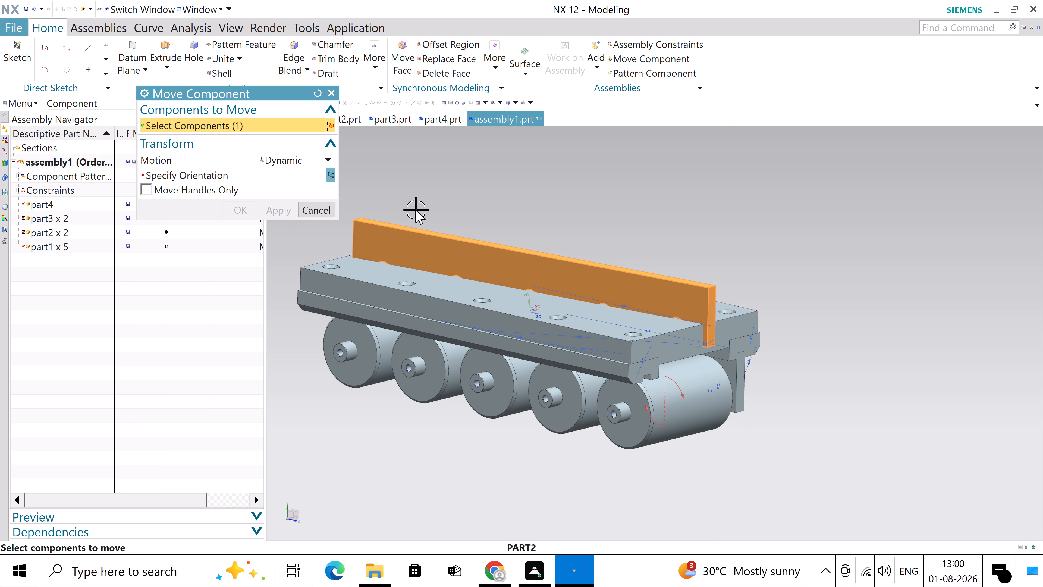
{"action": "left_click", "coordinate": [217, 173]}
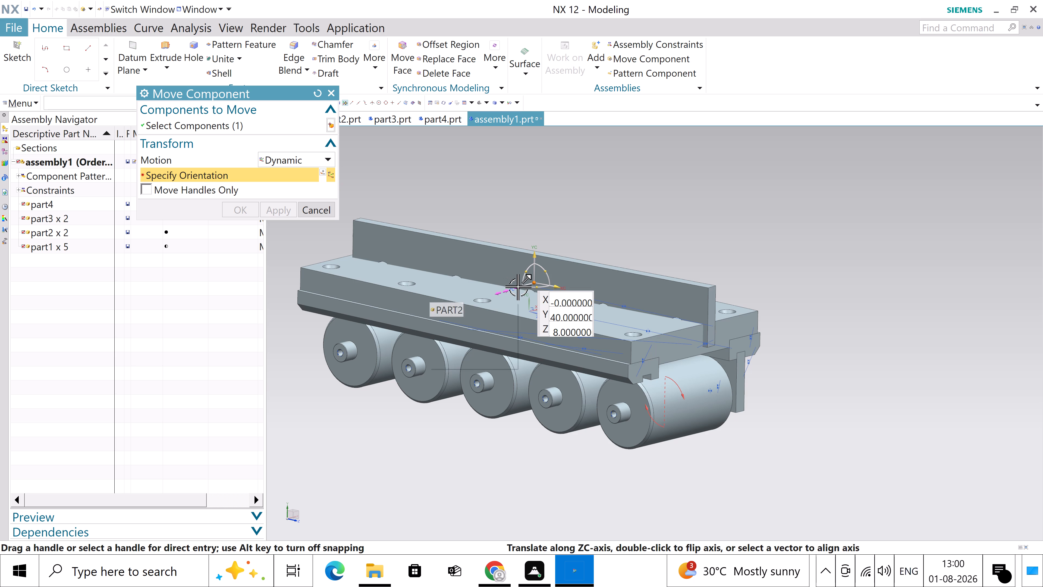
{"action": "left_click_drag", "start_coordinate": [518, 286], "coordinate": [372, 353]}
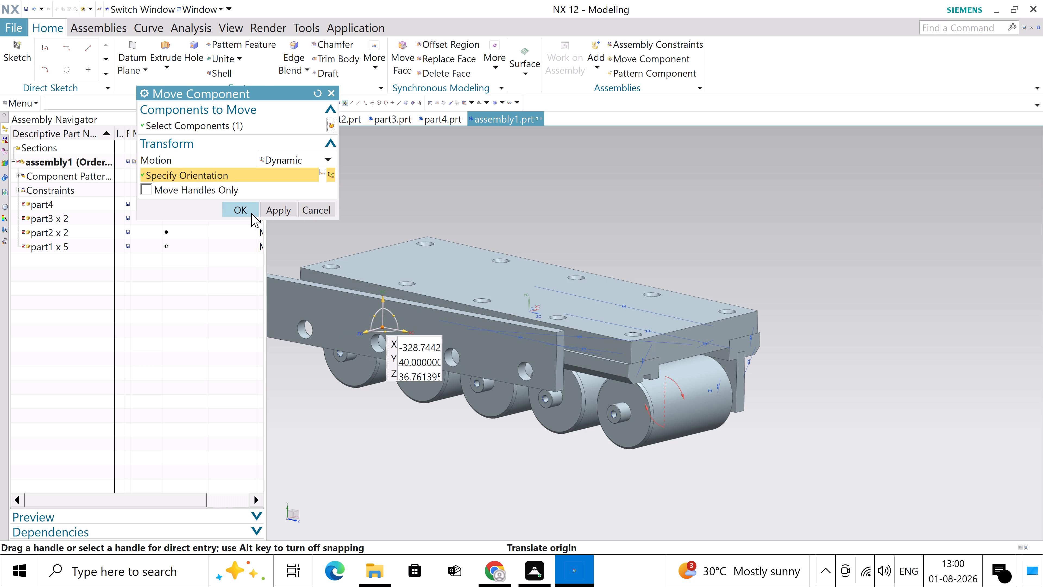
{"action": "left_click", "coordinate": [250, 213]}
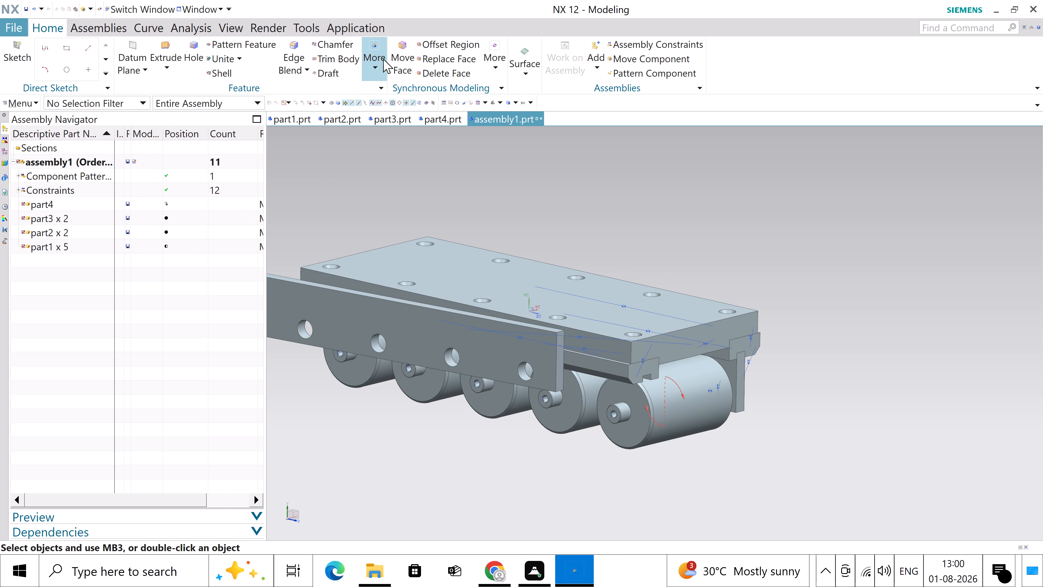
Add a Touch/Align constraint between part2's long upper edge face and the bottom face of the groove in the nearer part3.
{"action": "left_click", "coordinate": [635, 43]}
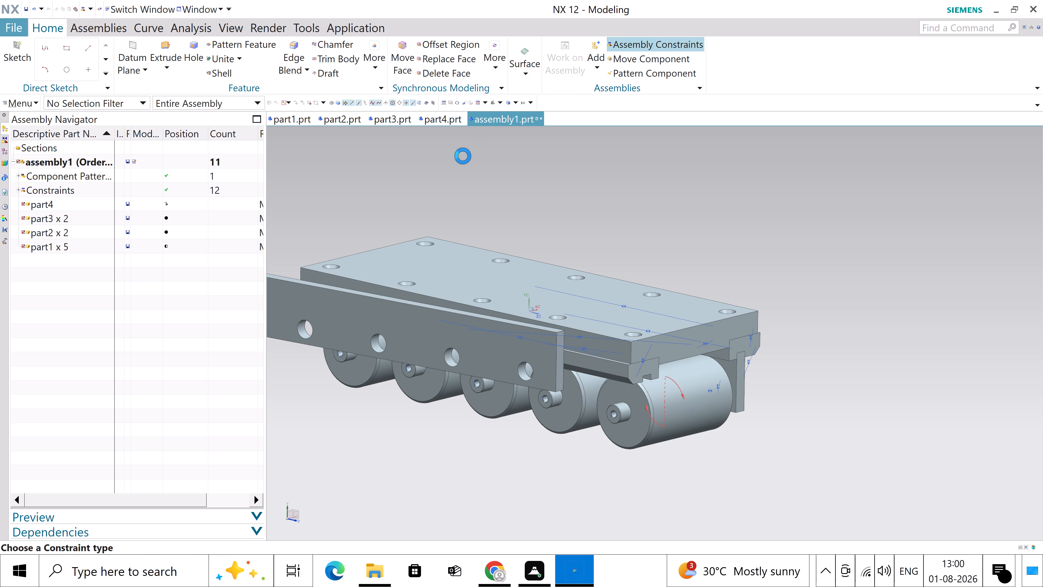
{"action": "scroll", "coordinate": [504, 318], "scroll_direction": "up", "scroll_amount": 3}
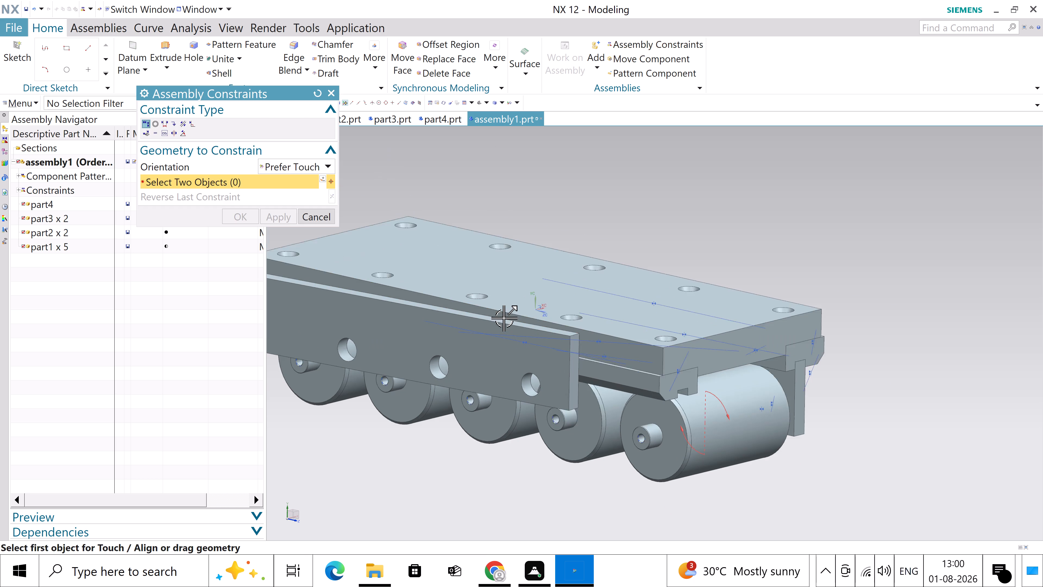
{"action": "left_click", "coordinate": [540, 332]}
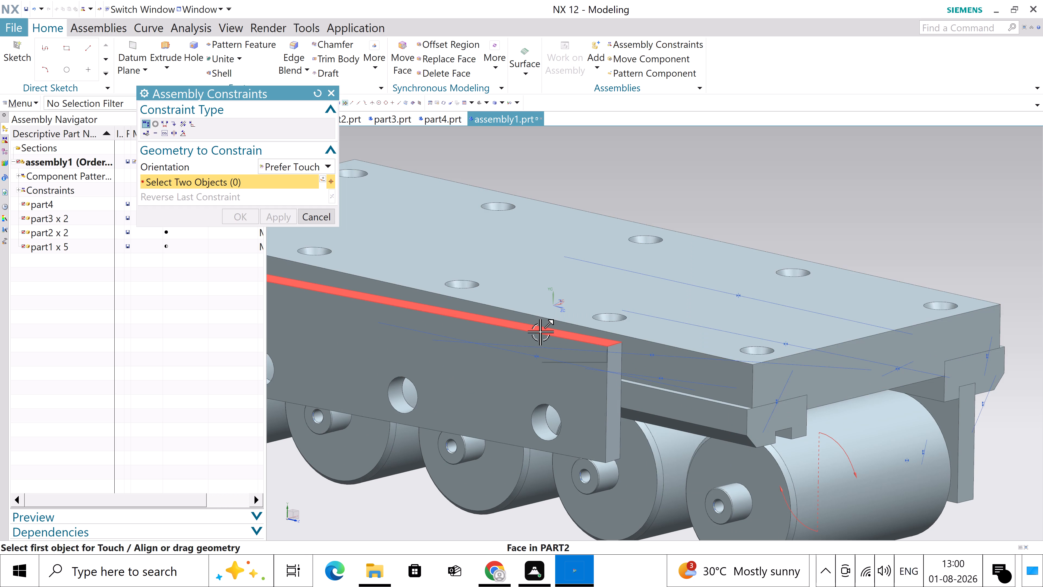
{"action": "middle_click_drag", "start_coordinate": [727, 474], "coordinate": [717, 455]}
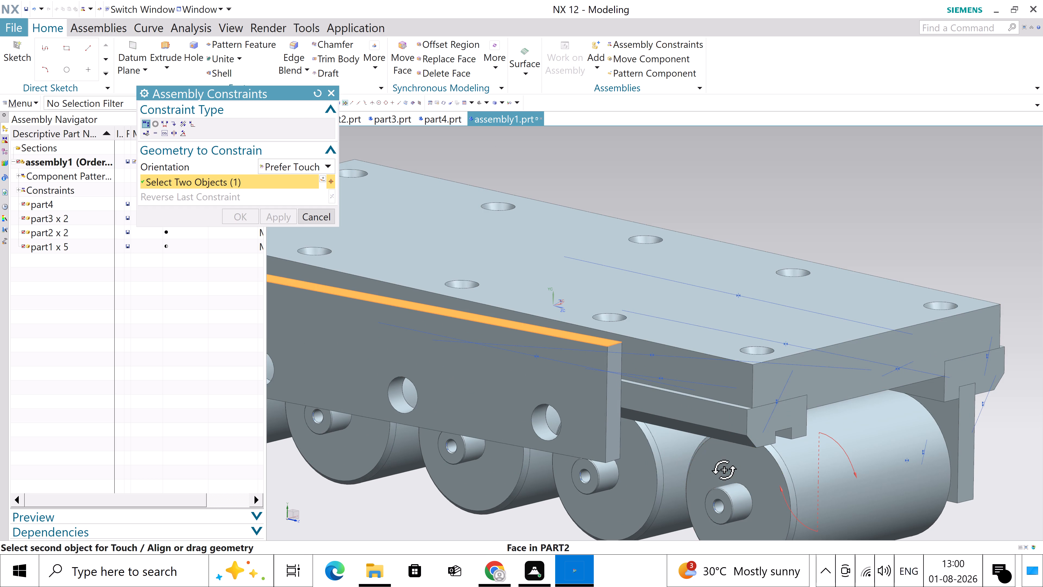
{"action": "middle_click_drag", "start_coordinate": [717, 455], "coordinate": [712, 448]}
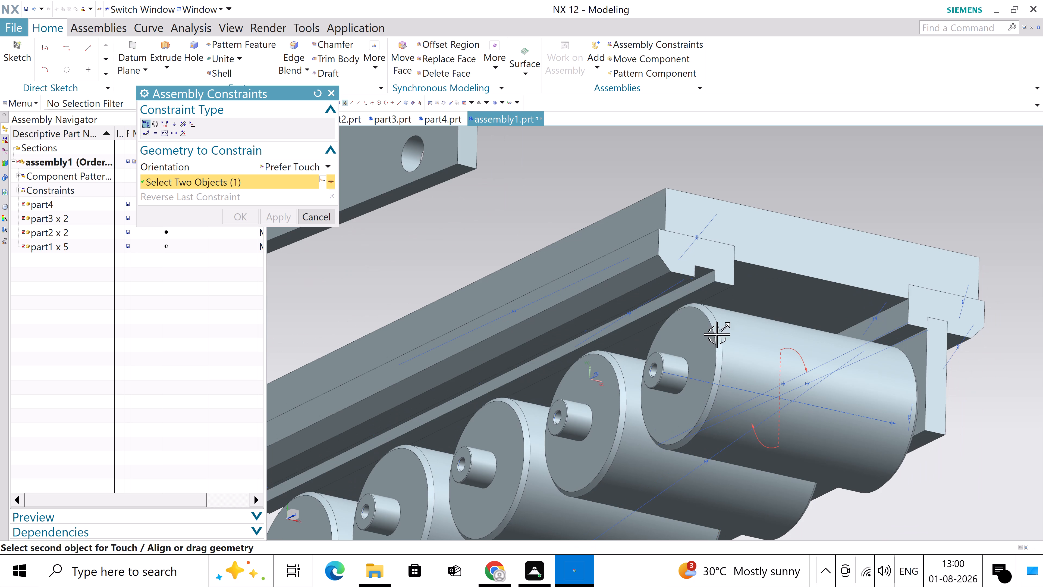
{"action": "left_click", "coordinate": [696, 276]}
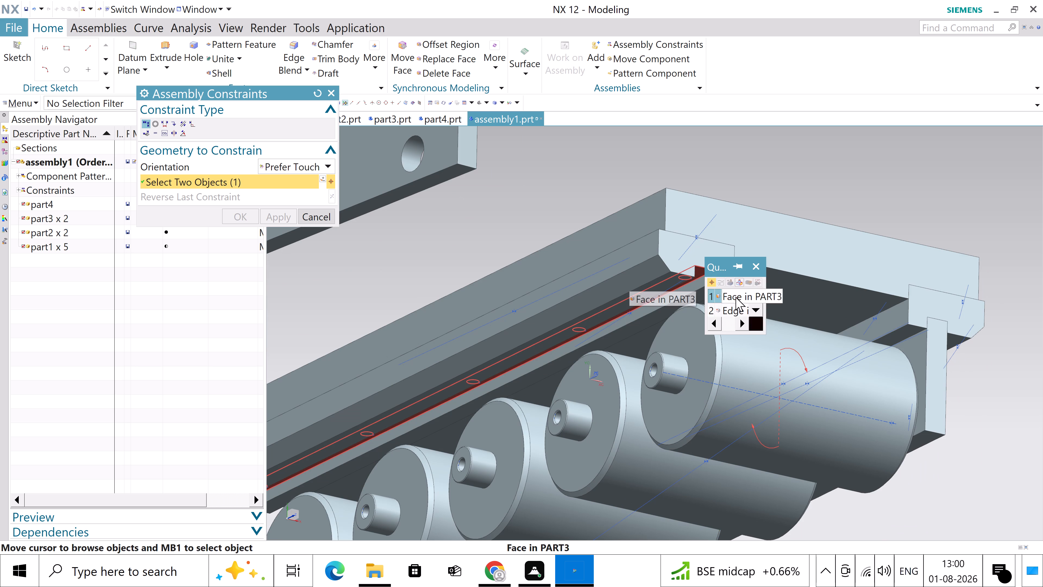
{"action": "left_click", "coordinate": [733, 297]}
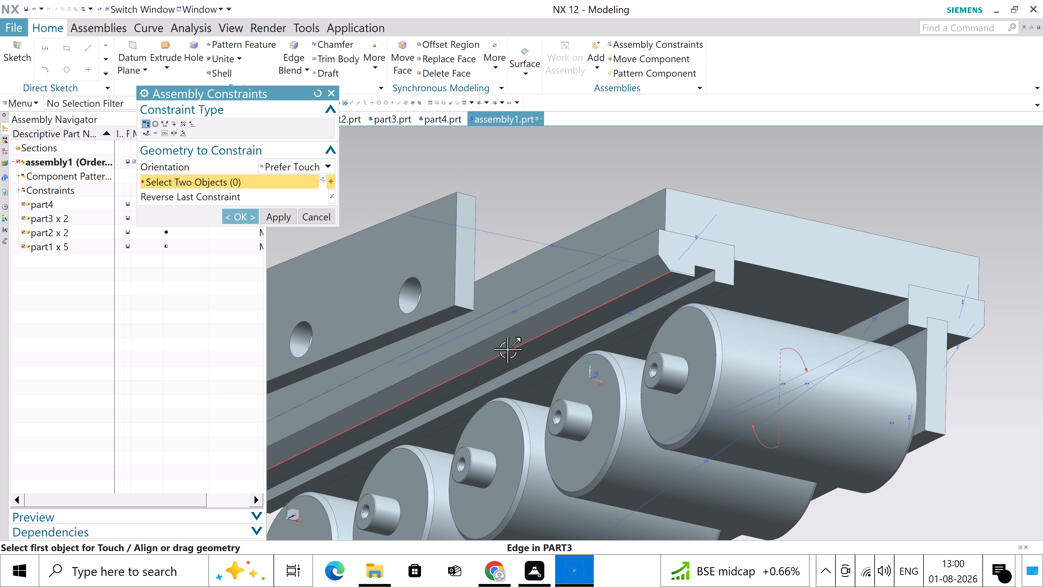
Add a Touch/Align constraint between part2's end face and part3's end face, and reverse that constraint.
{"action": "middle_click_drag", "start_coordinate": [508, 298], "coordinate": [480, 304]}
{"action": "scroll", "coordinate": [548, 302], "scroll_direction": "down", "scroll_amount": 3}
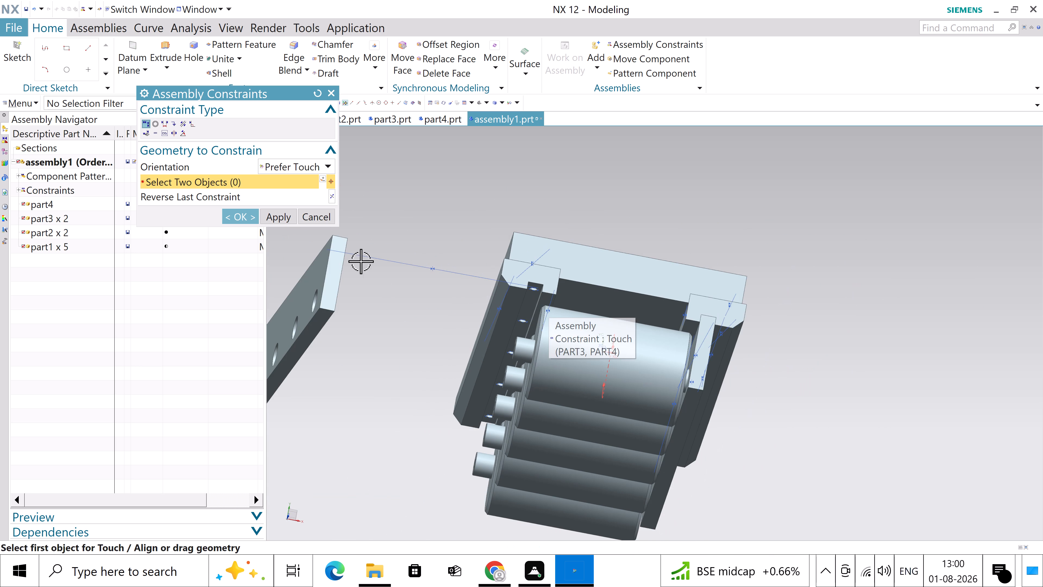
{"action": "left_click", "coordinate": [341, 258]}
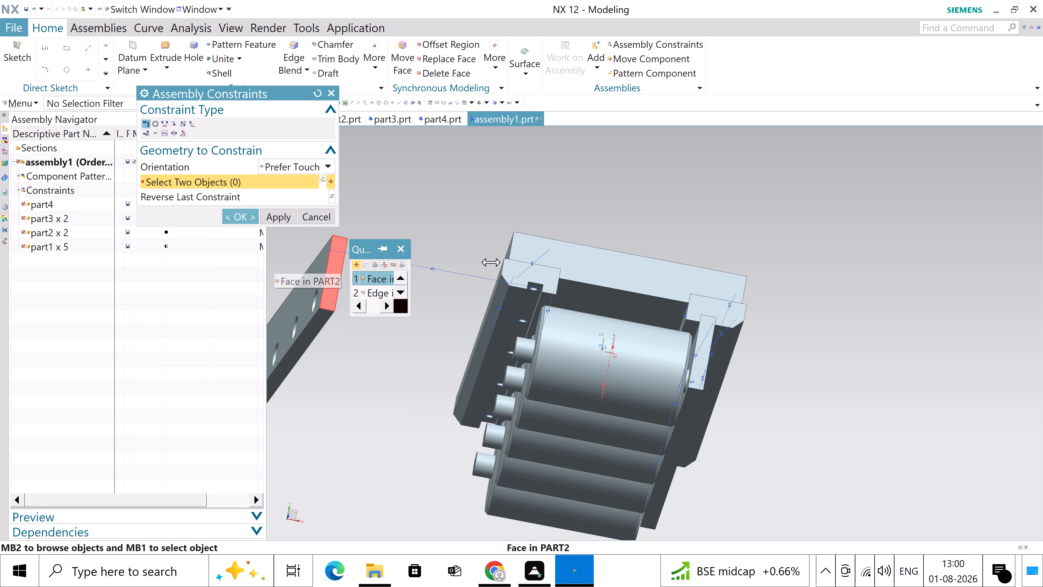
{"action": "left_click", "coordinate": [381, 278]}
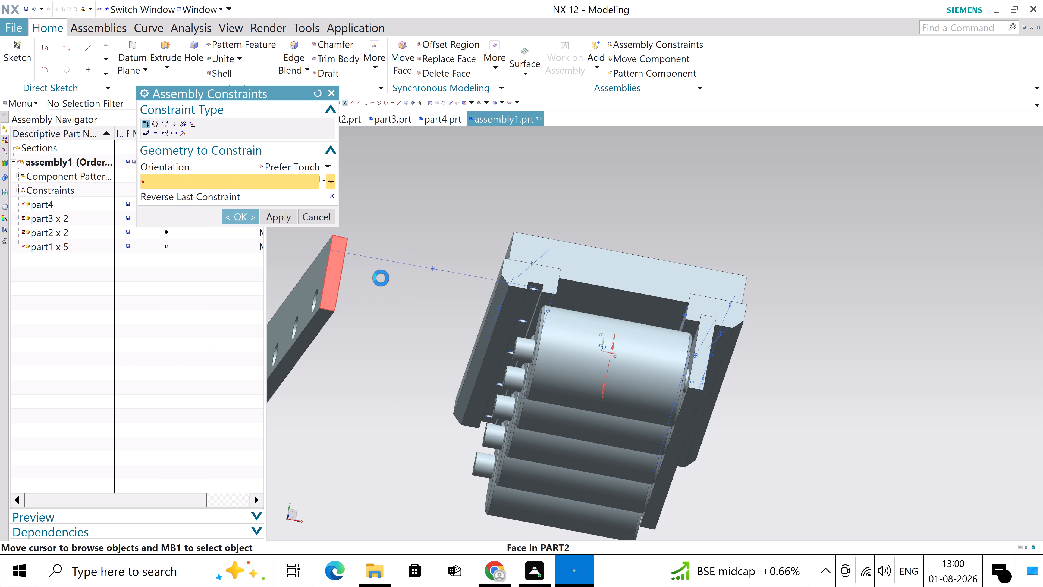
{"action": "left_click", "coordinate": [552, 276]}
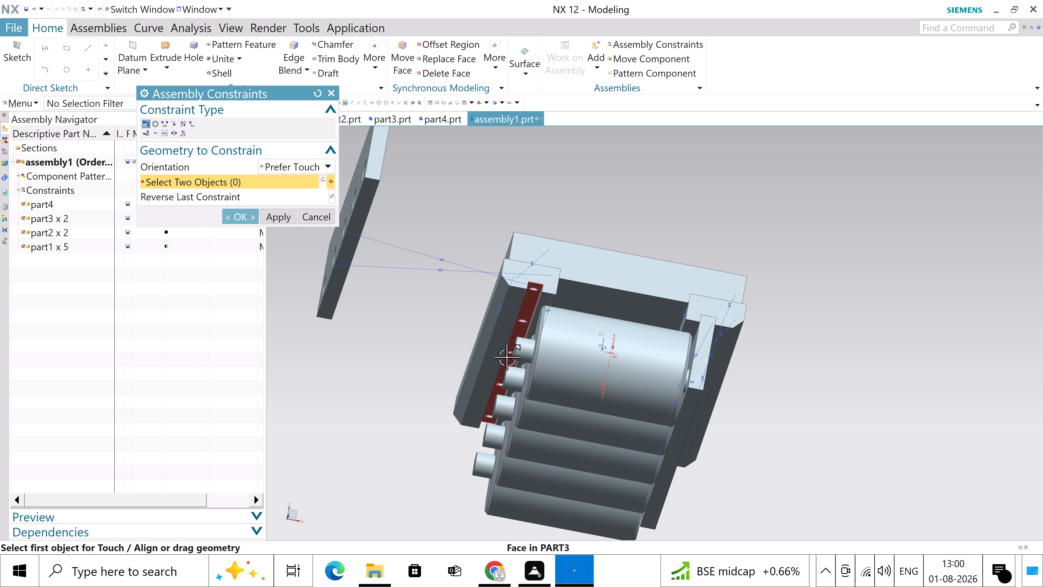
{"action": "middle_click_drag", "start_coordinate": [507, 358], "coordinate": [524, 408]}
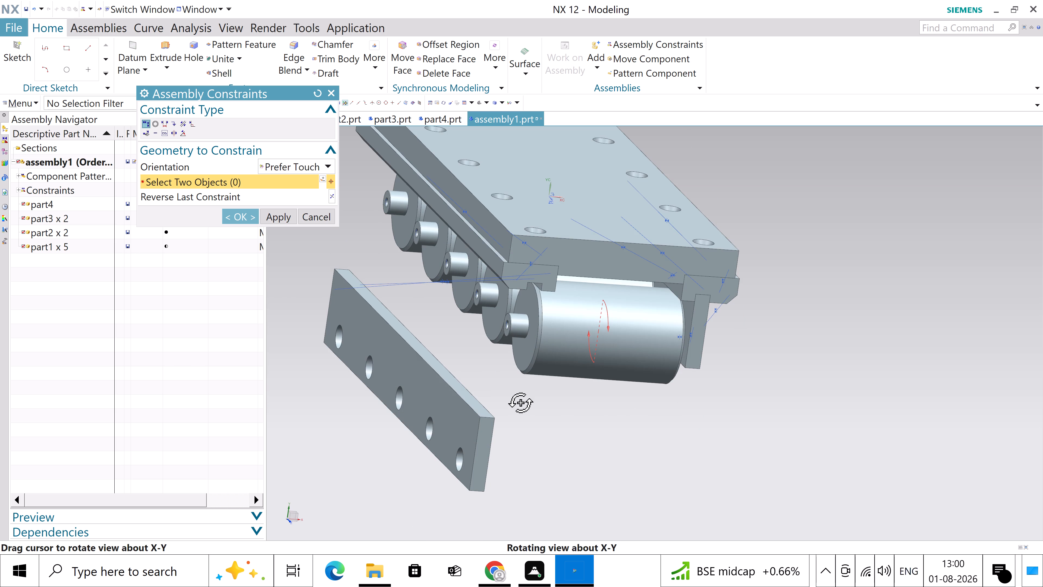
{"action": "middle_click_drag", "start_coordinate": [524, 408], "coordinate": [527, 411]}
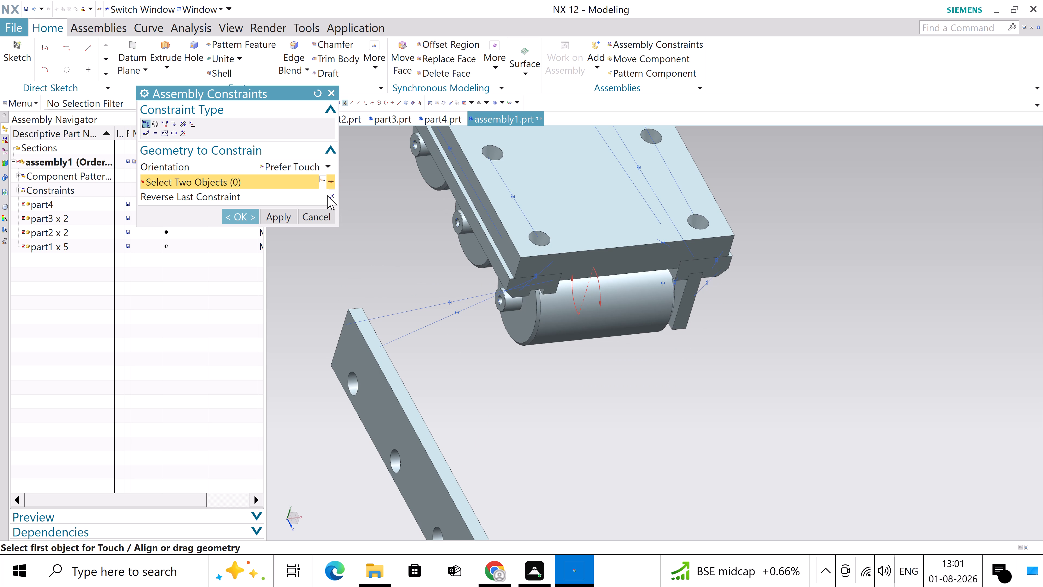
{"action": "left_click", "coordinate": [334, 198]}
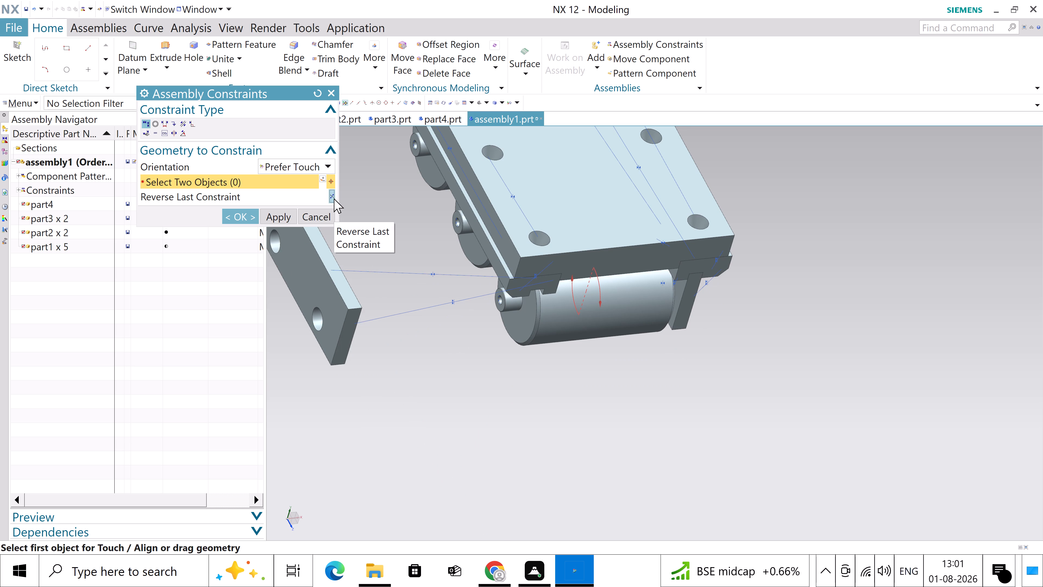
{"action": "left_click", "coordinate": [249, 217]}
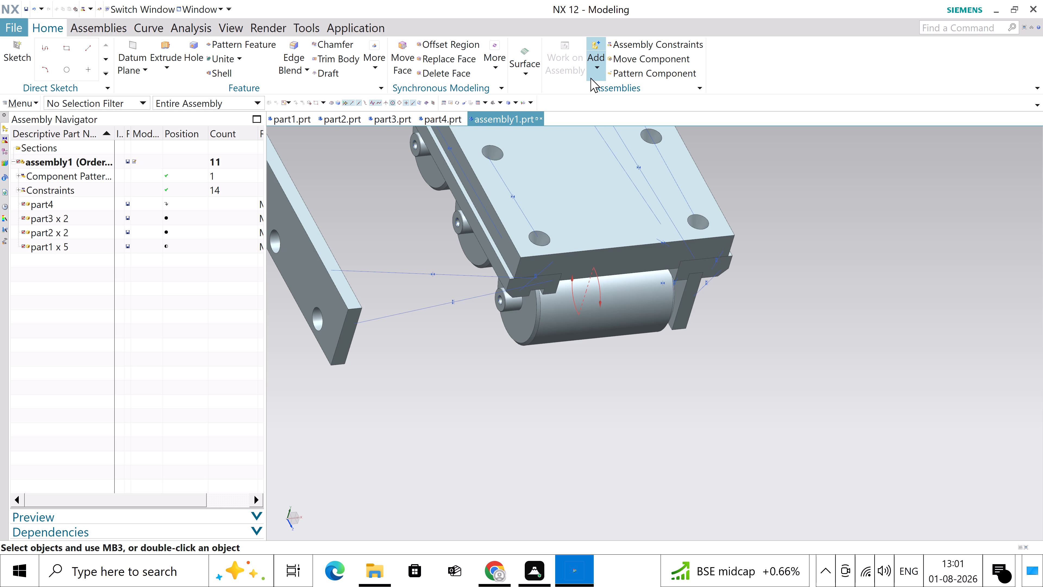
Add a Touch/Align constraint between part2's large holed face towards the rollers and the inner side face of part3's groove.
{"action": "left_click", "coordinate": [619, 50]}
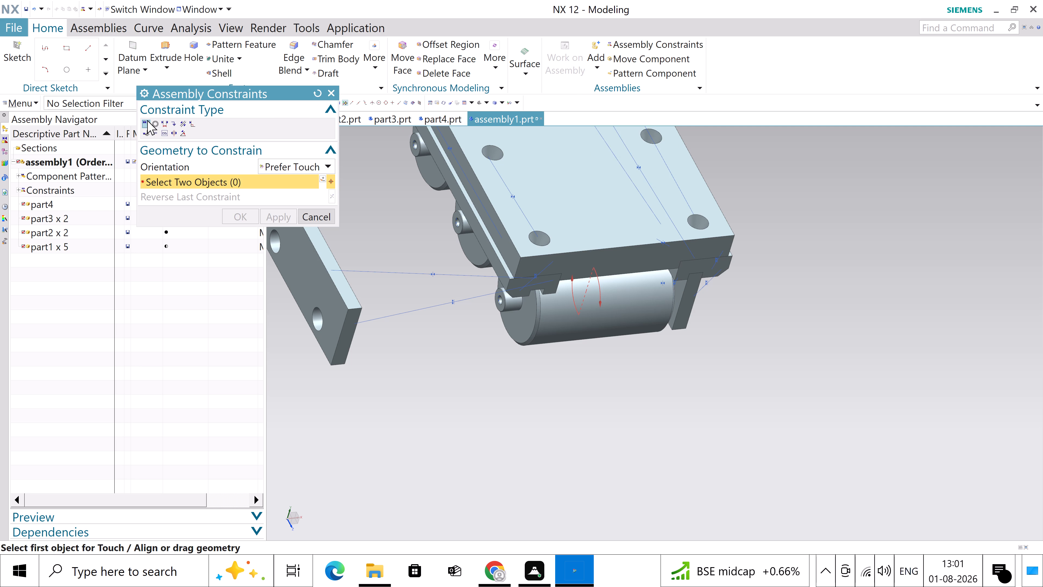
{"action": "middle_click_drag", "start_coordinate": [395, 374], "coordinate": [372, 368]}
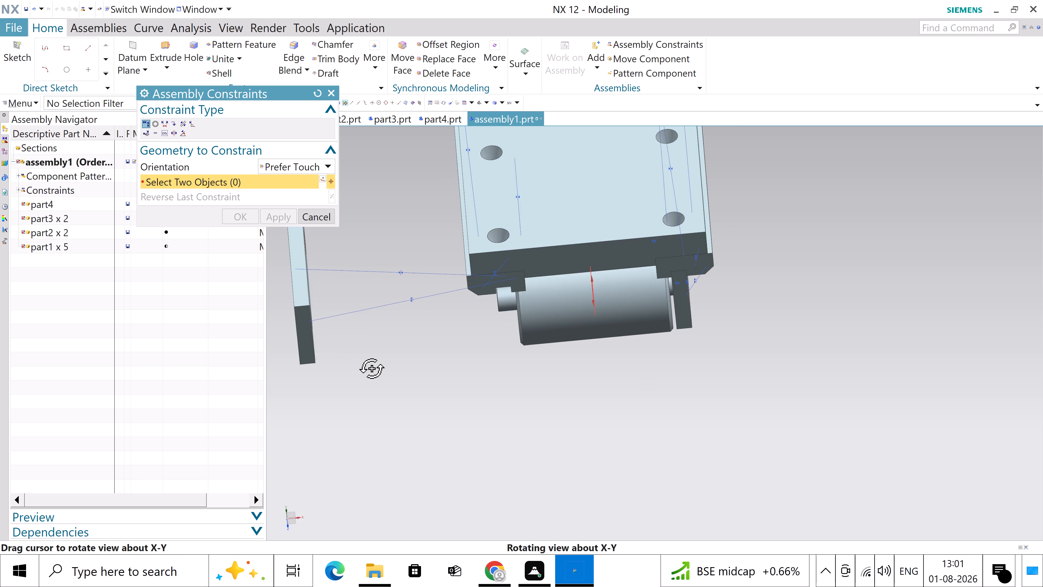
{"action": "middle_click_drag", "start_coordinate": [372, 368], "coordinate": [362, 365]}
{"action": "left_click", "coordinate": [308, 298]}
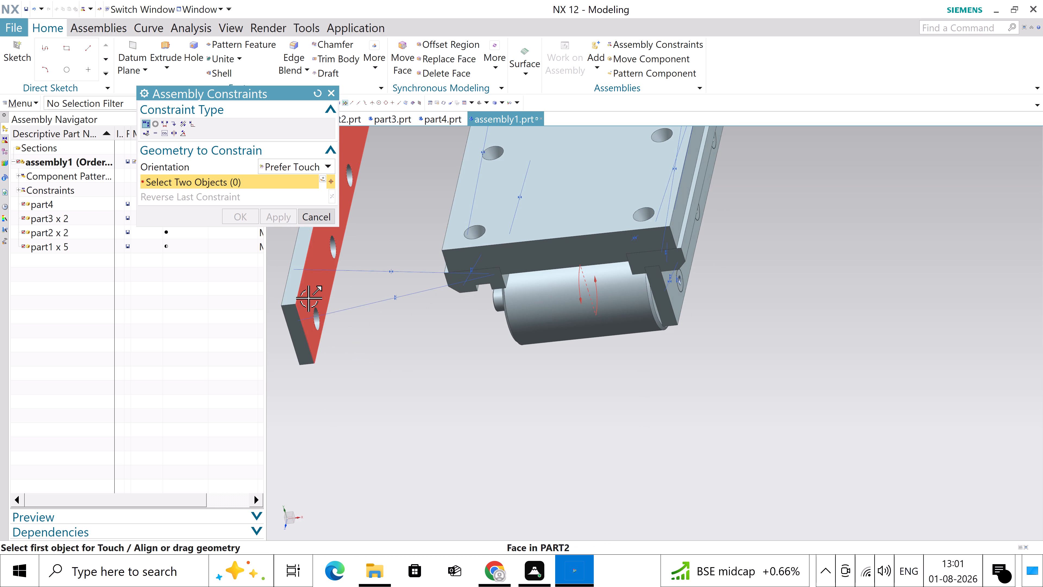
{"action": "middle_click_drag", "start_coordinate": [404, 371], "coordinate": [436, 360]}
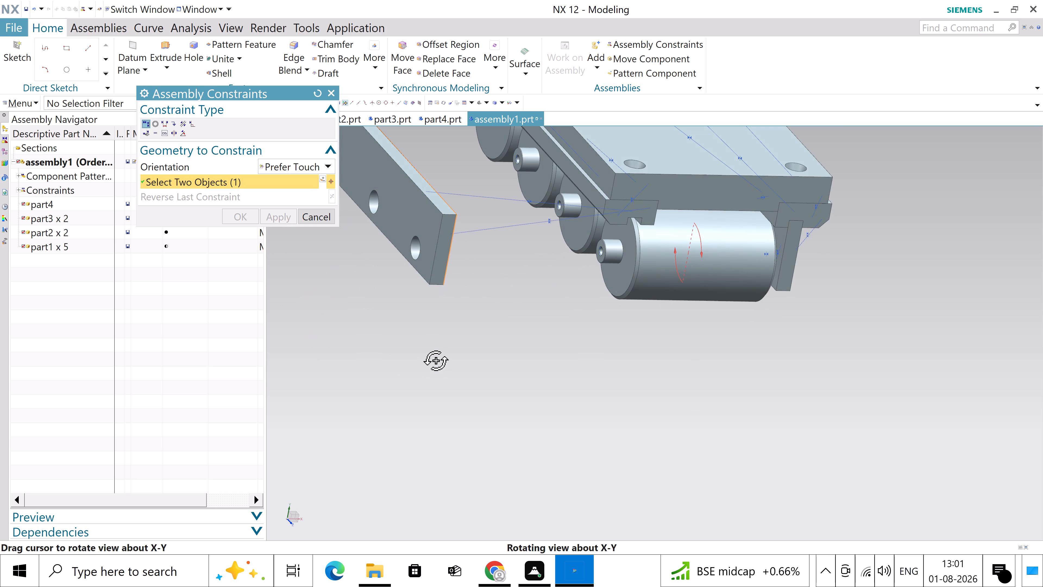
{"action": "middle_click_drag", "start_coordinate": [436, 360], "coordinate": [438, 360]}
{"action": "scroll", "coordinate": [655, 212], "scroll_direction": "up", "scroll_amount": 3}
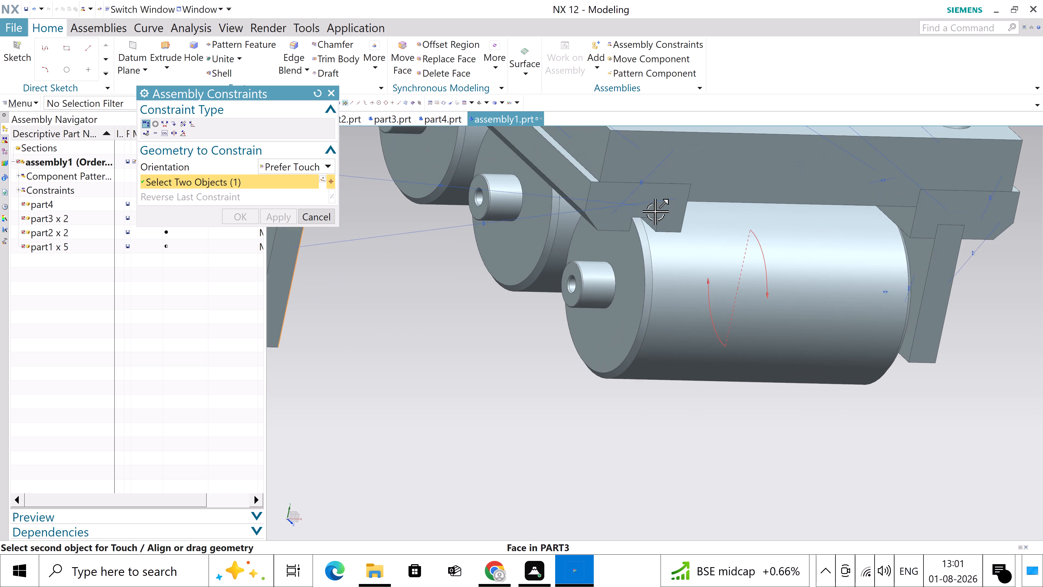
{"action": "scroll", "coordinate": [655, 211], "scroll_direction": "up", "scroll_amount": 4}
{"action": "left_click", "coordinate": [654, 246]}
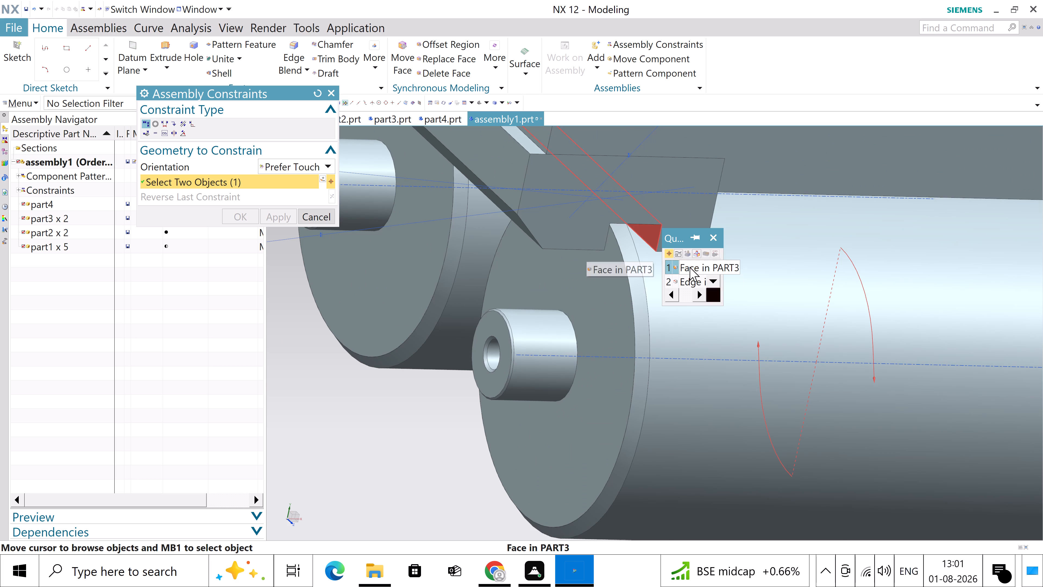
{"action": "left_click", "coordinate": [690, 267]}
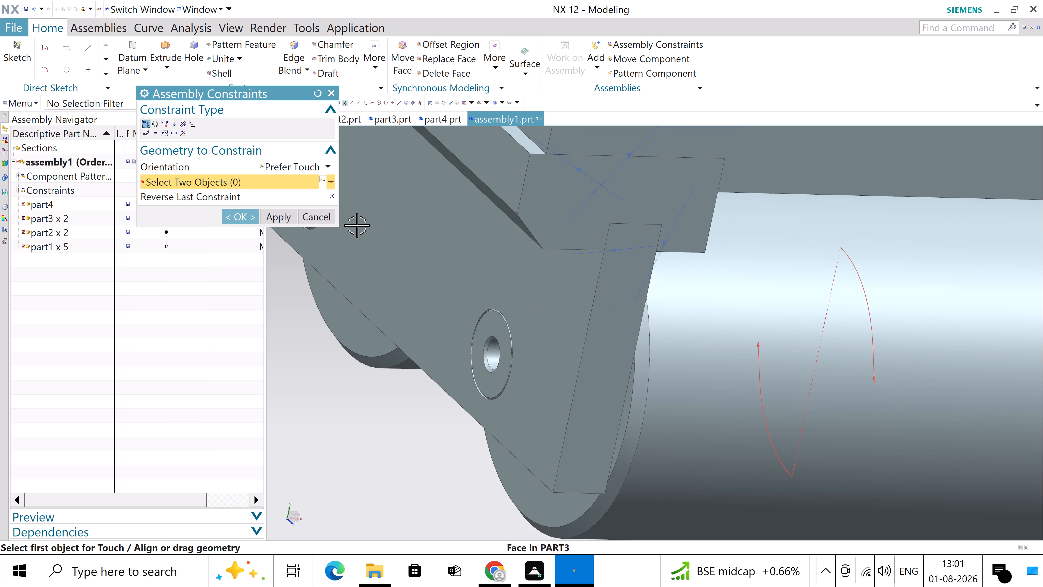
{"action": "left_click", "coordinate": [243, 216]}
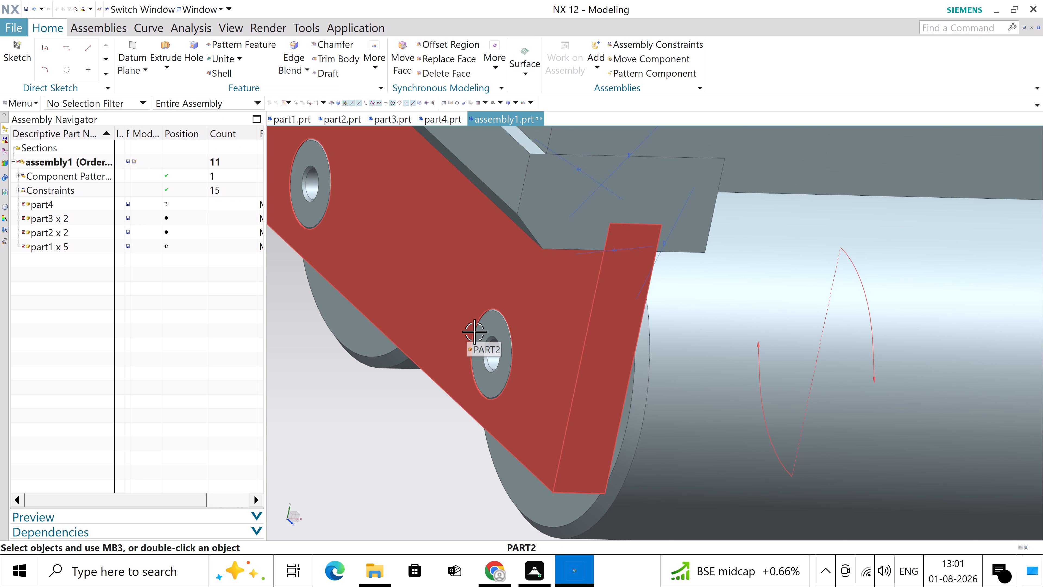
Refresh the display and examine the whole roller assembly from several sides, checking the fit of the side plate and rollers.
{"action": "scroll", "coordinate": [486, 390], "scroll_direction": "down", "scroll_amount": 10}
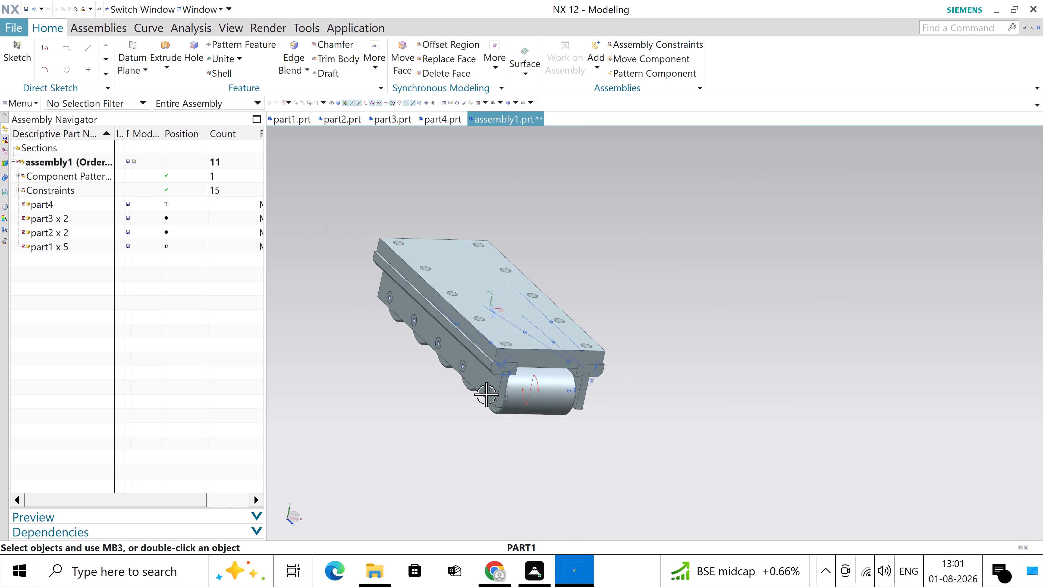
{"action": "right_click", "coordinate": [671, 260]}
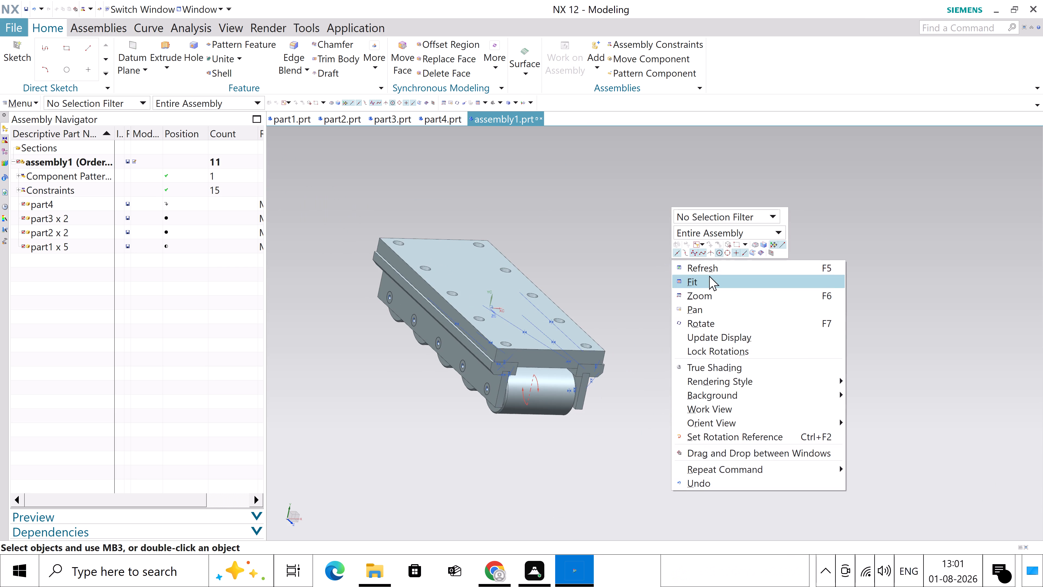
{"action": "left_click", "coordinate": [709, 267]}
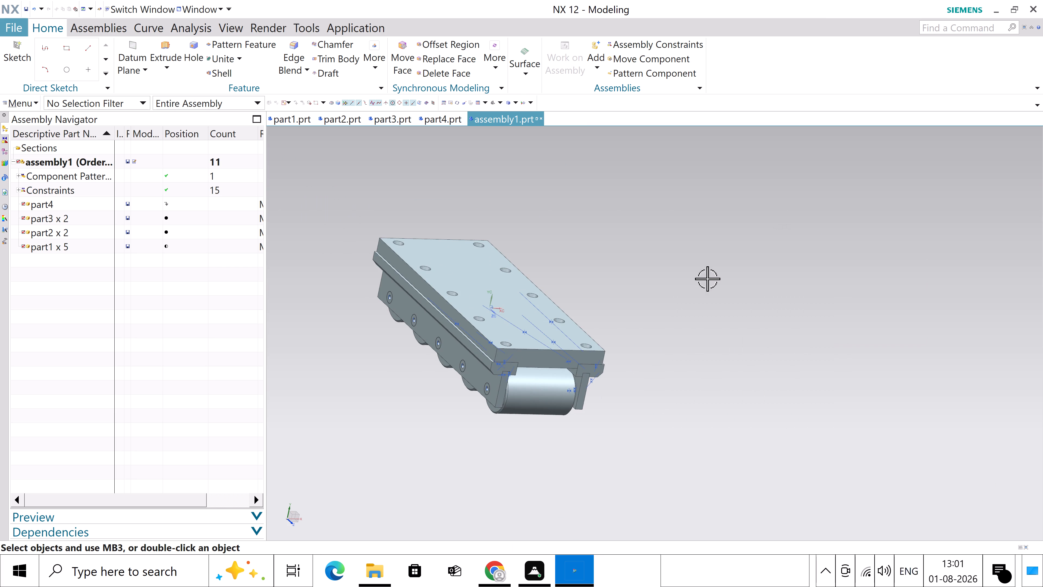
{"action": "middle_click_drag", "start_coordinate": [659, 371], "coordinate": [563, 356]}
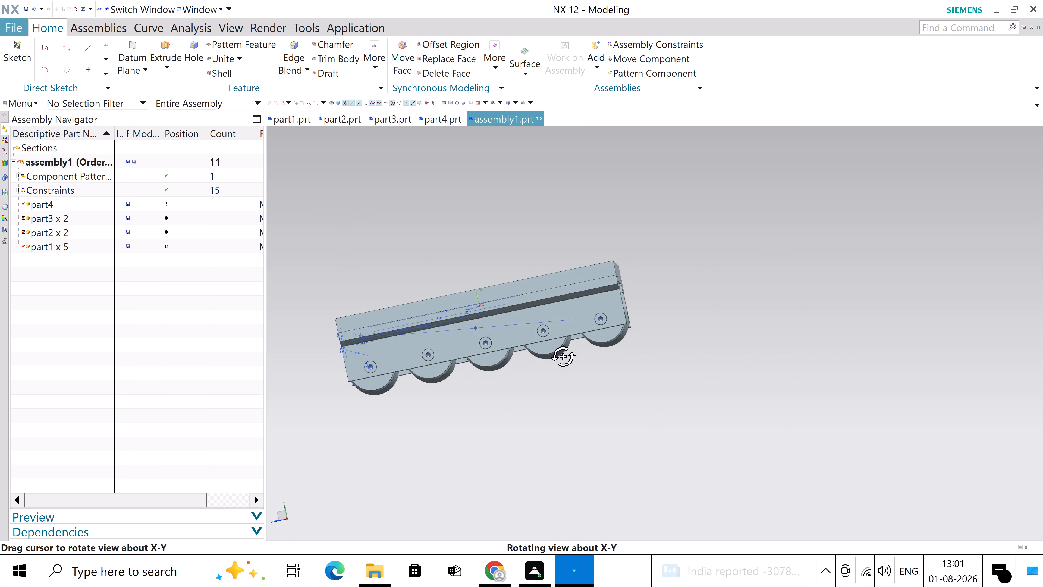
{"action": "middle_click_drag", "start_coordinate": [563, 356], "coordinate": [678, 365]}
{"action": "scroll", "coordinate": [511, 401], "scroll_direction": "up", "scroll_amount": 3}
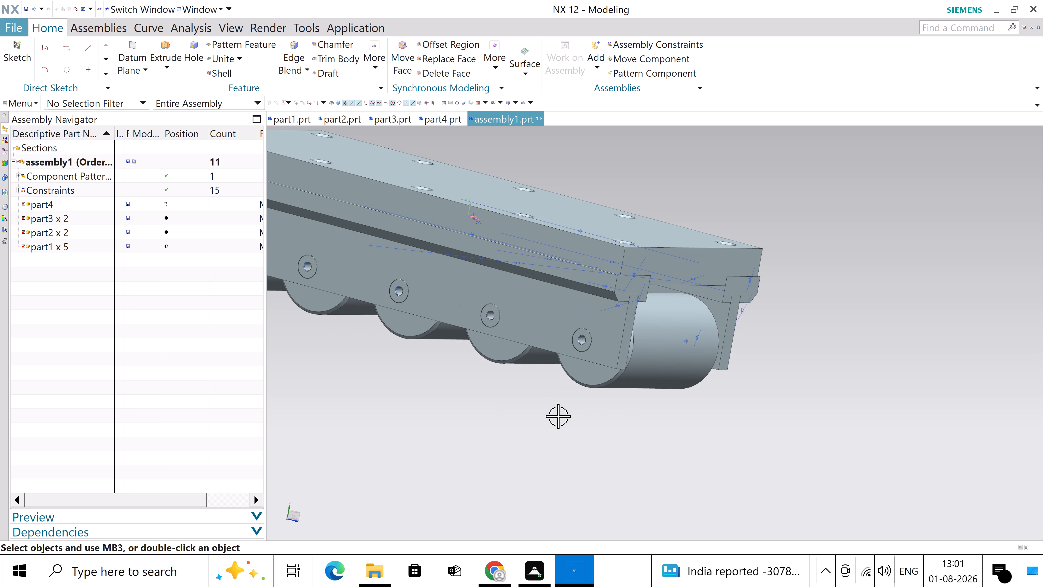
{"action": "scroll", "coordinate": [558, 416], "scroll_direction": "down", "scroll_amount": 3}
{"action": "scroll", "coordinate": [426, 376], "scroll_direction": "up", "scroll_amount": 1}
{"action": "middle_click_drag", "start_coordinate": [419, 382], "coordinate": [401, 388]}
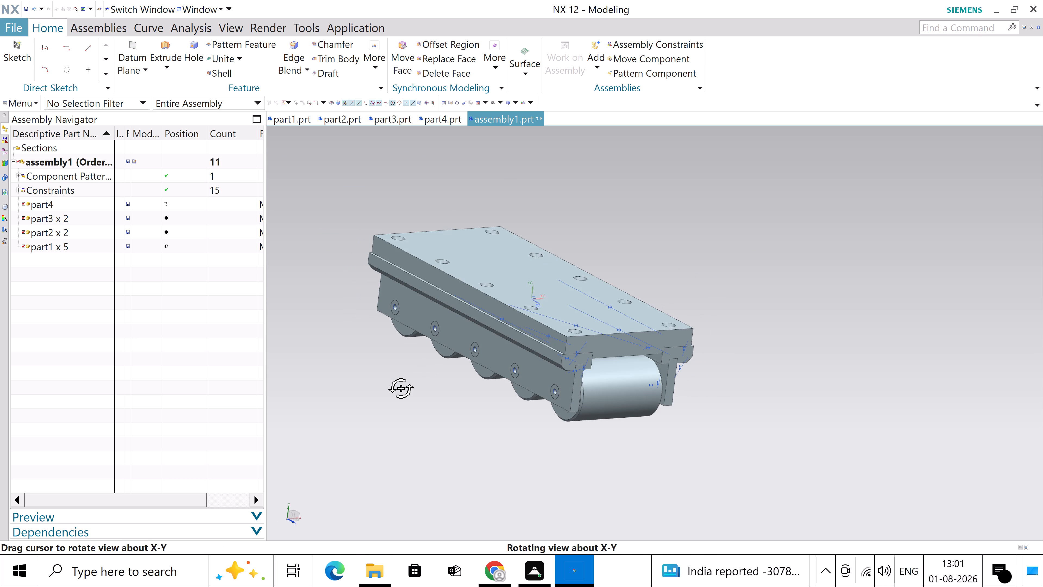
{"action": "middle_click_drag", "start_coordinate": [401, 388], "coordinate": [420, 398]}
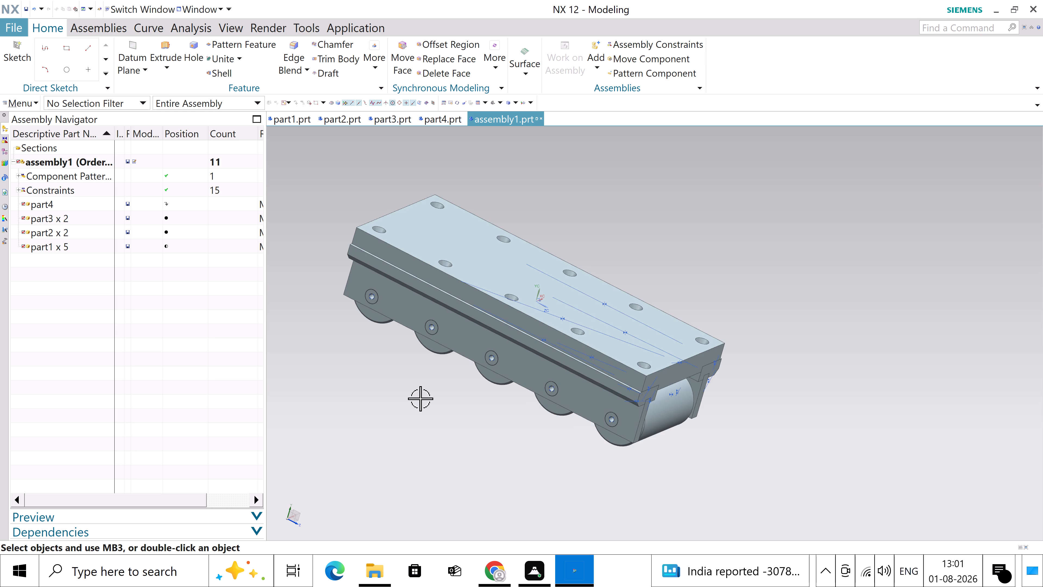
{"action": "scroll", "coordinate": [837, 254], "scroll_direction": "down", "scroll_amount": 2}
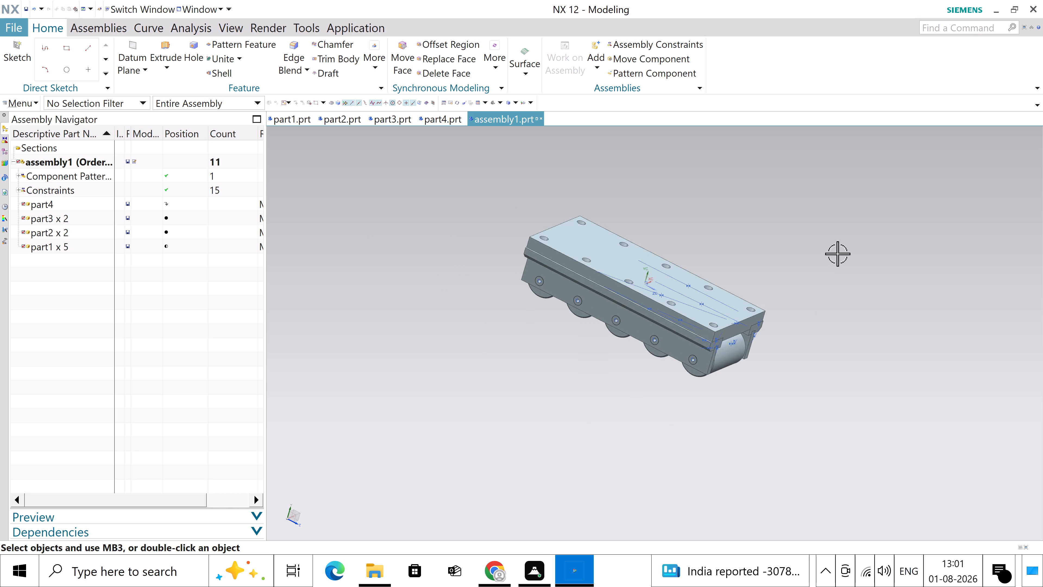
Save the assembly as assembly1.prt in the folder E:\nx cad files 01-08-2026.
{"action": "key", "text": "ctrl+s"}
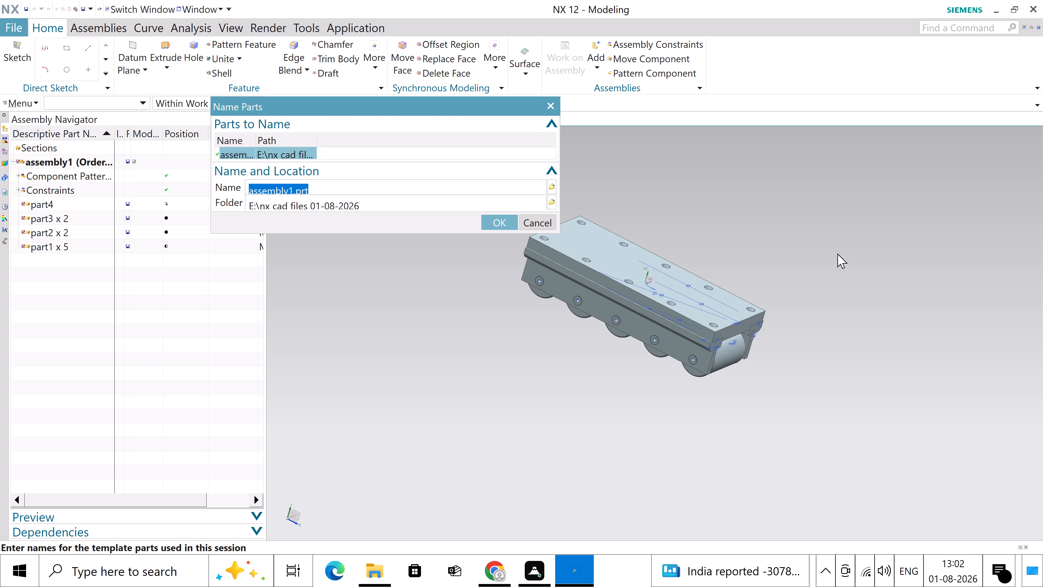
{"action": "left_click", "coordinate": [496, 221]}
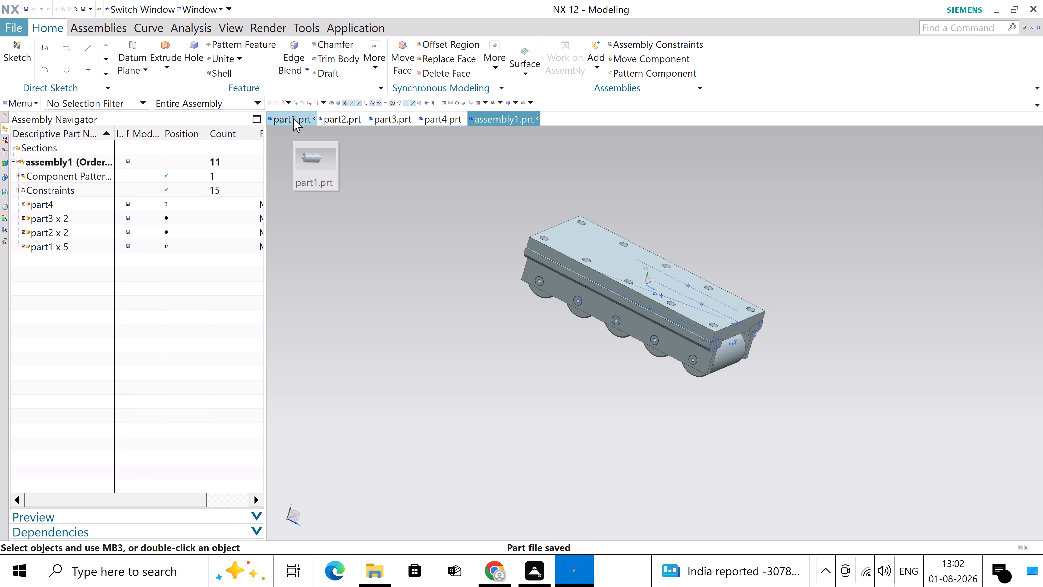
Save a copy of the assembly as a STEP file (*.stp) named rollertrackstepfile in the nx cad files 01-08-2026 folder.
{"action": "scroll", "coordinate": [615, 229], "scroll_direction": "down", "scroll_amount": 1}
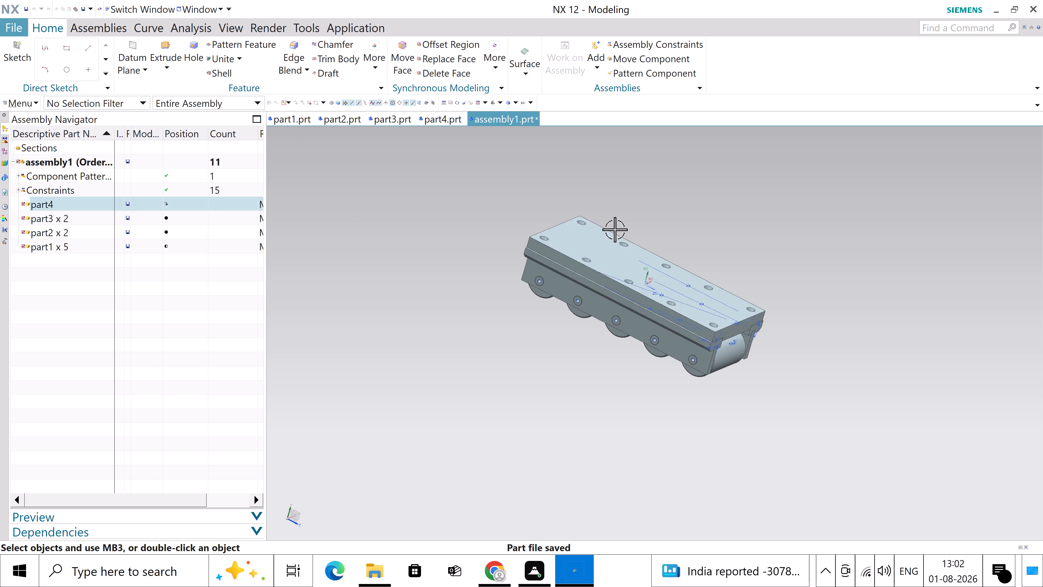
{"action": "scroll", "coordinate": [615, 229], "scroll_direction": "down", "scroll_amount": 1}
{"action": "scroll", "coordinate": [661, 212], "scroll_direction": "up", "scroll_amount": 3}
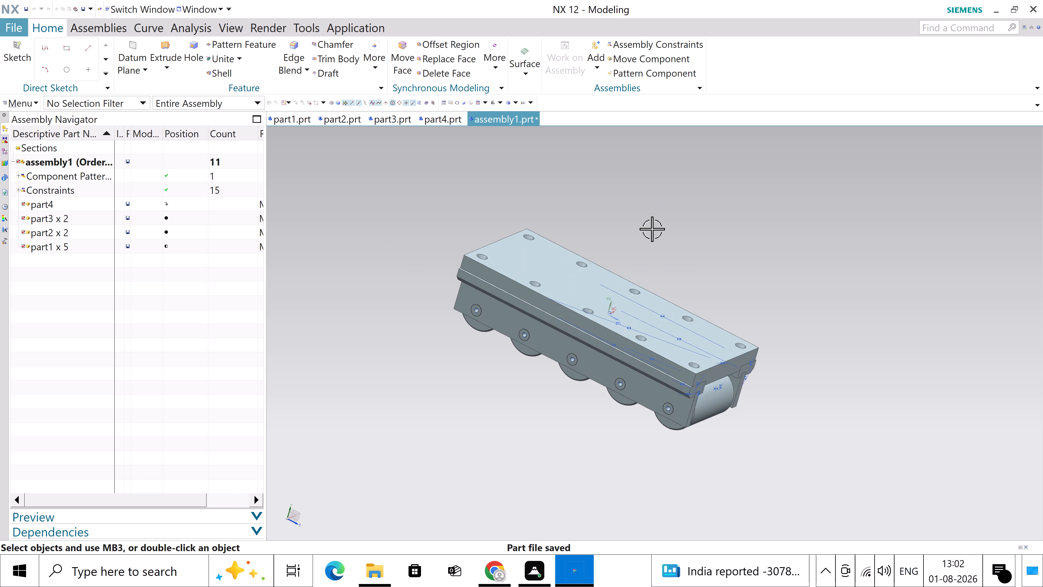
{"action": "left_click", "coordinate": [8, 27]}
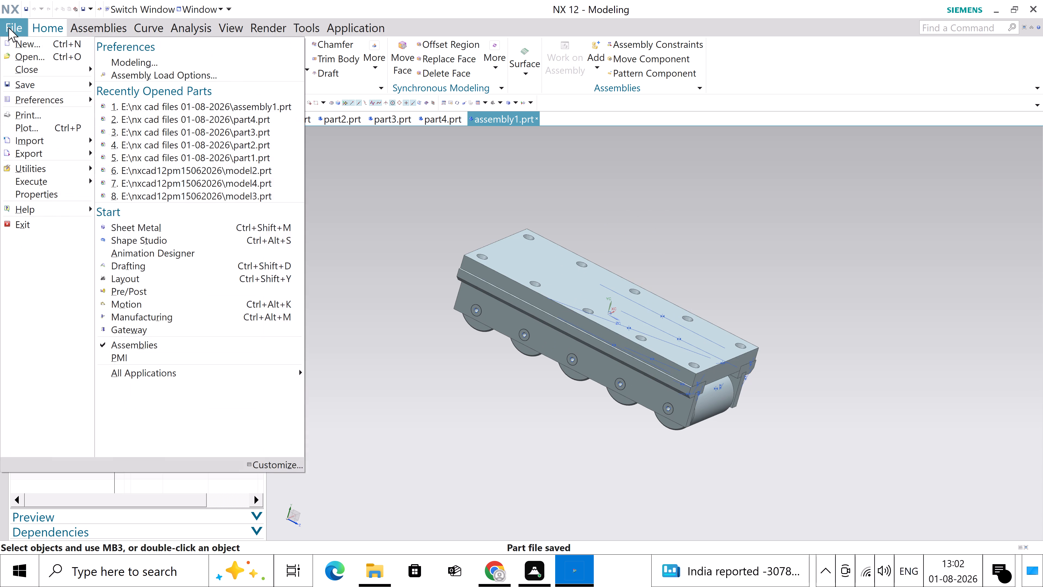
{"action": "left_click", "coordinate": [57, 89]}
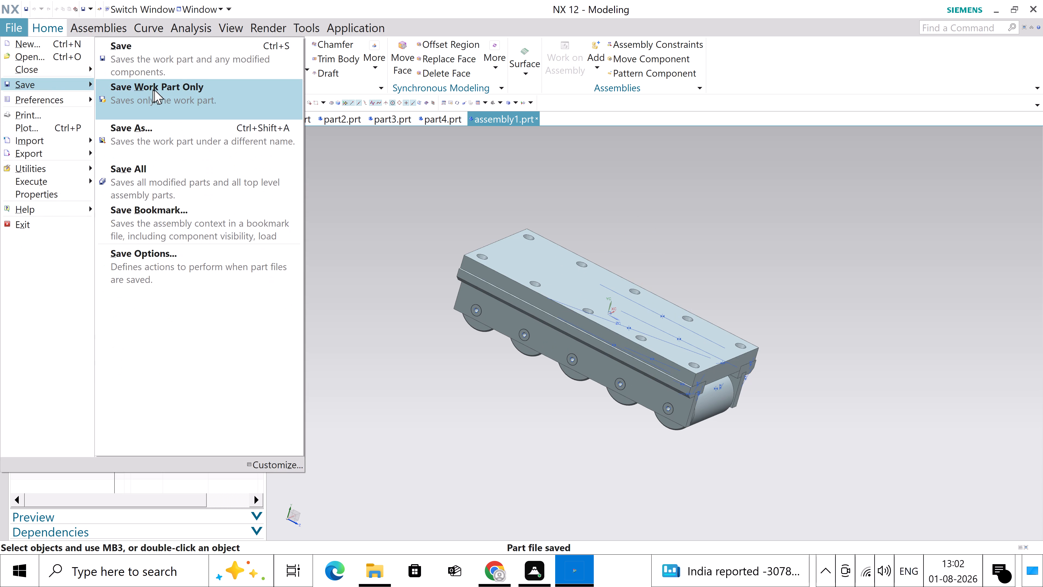
{"action": "left_click", "coordinate": [164, 137]}
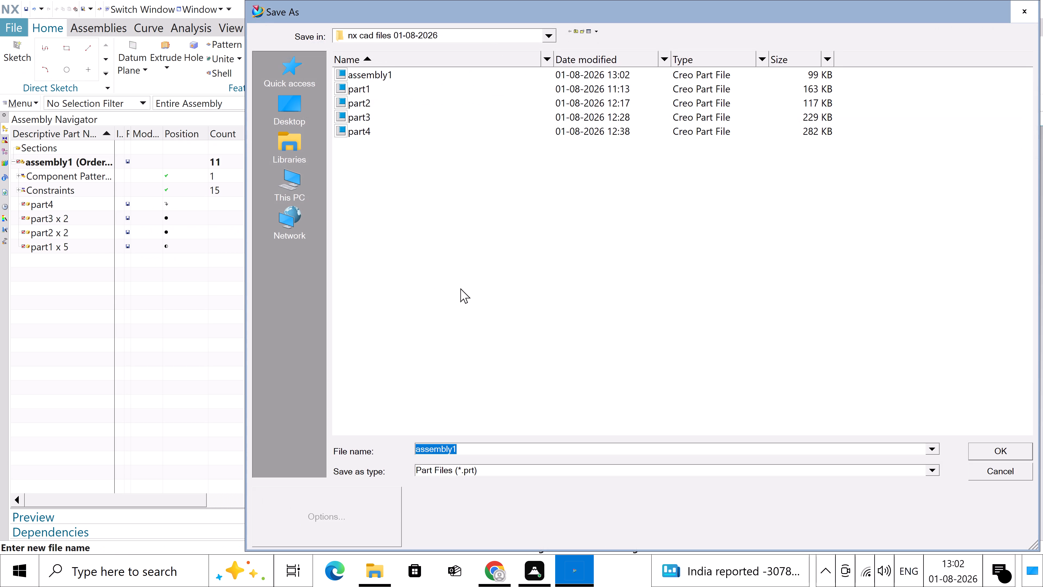
{"action": "left_click", "coordinate": [934, 470]}
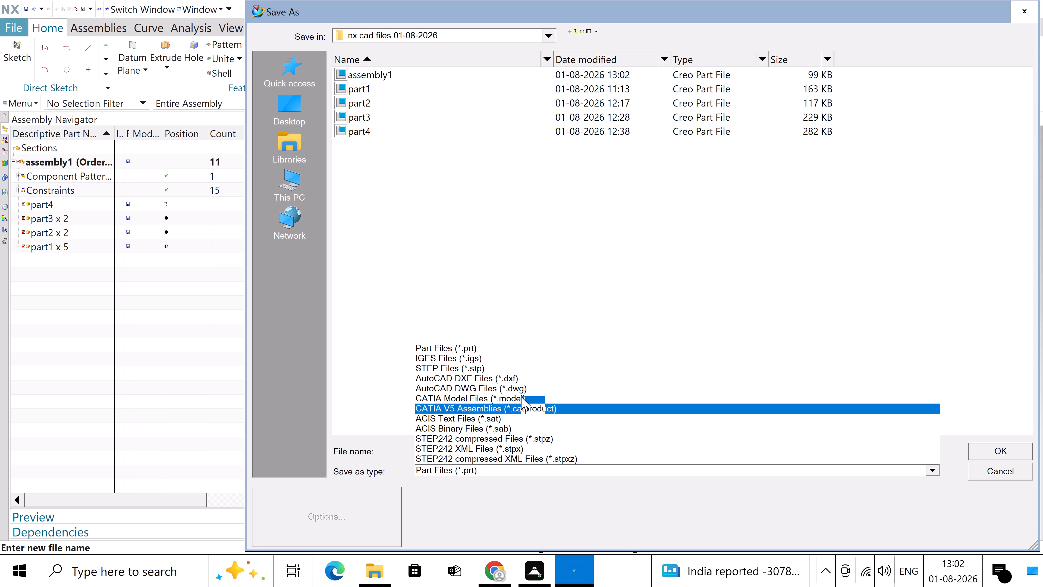
{"action": "left_click", "coordinate": [475, 368]}
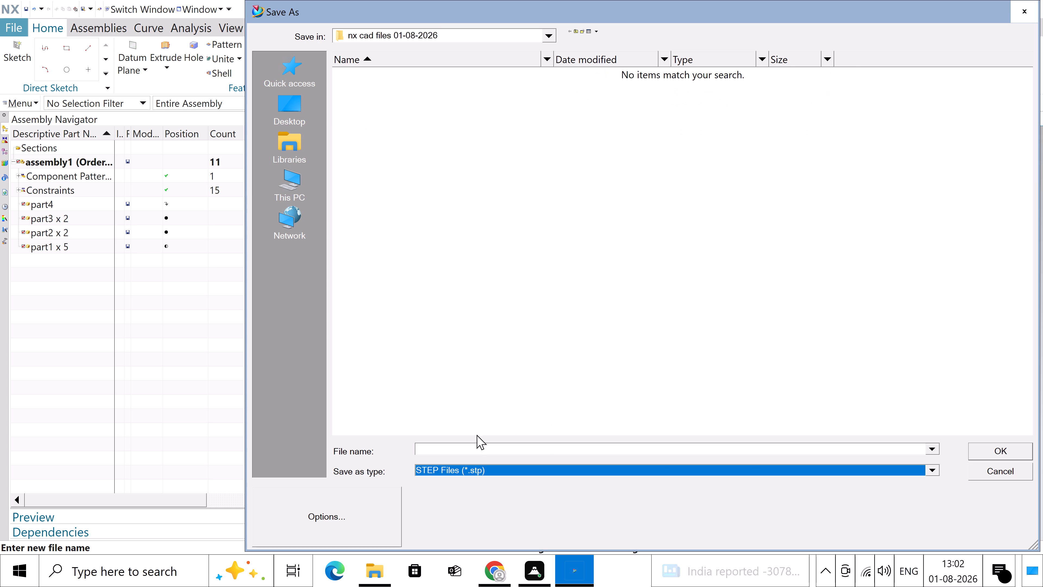
{"action": "left_click", "coordinate": [473, 450]}
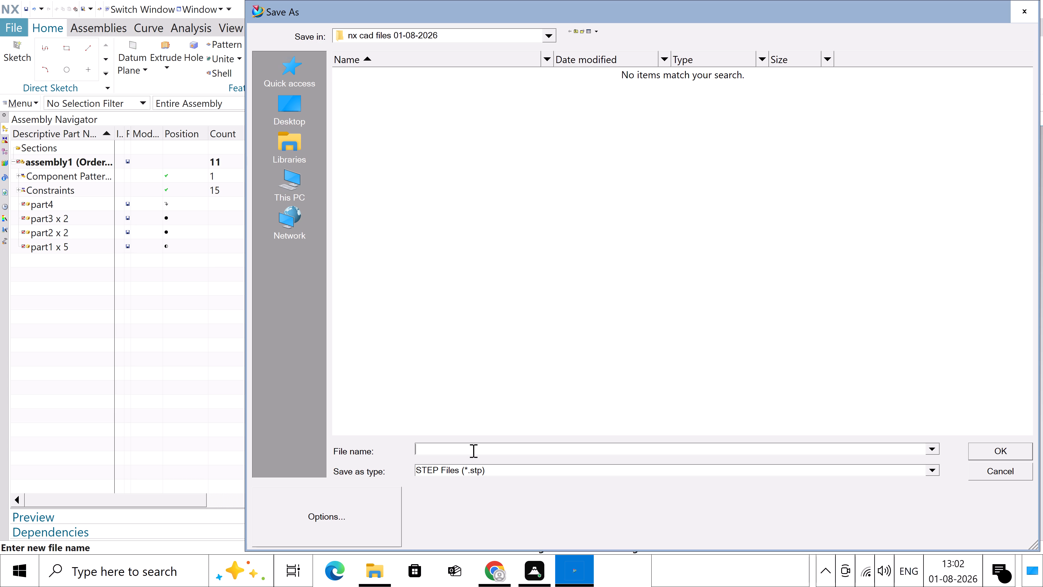
{"action": "type", "text": "roller"}
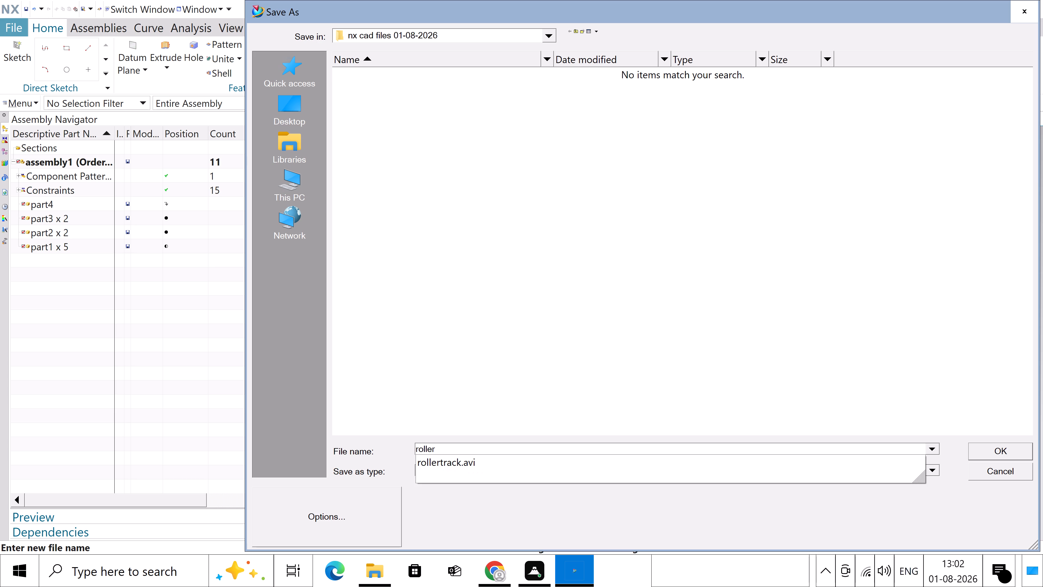
{"action": "type", "text": "tr"}
{"action": "type", "text": "ac"}
{"action": "key", "text": "k"}
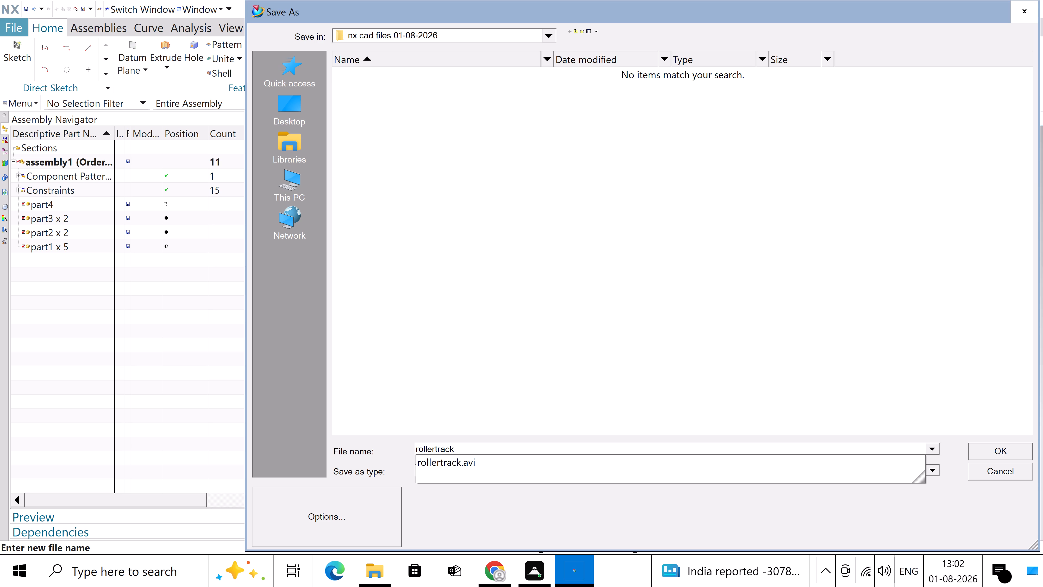
{"action": "type", "text": "step"}
{"action": "type", "text": "file"}
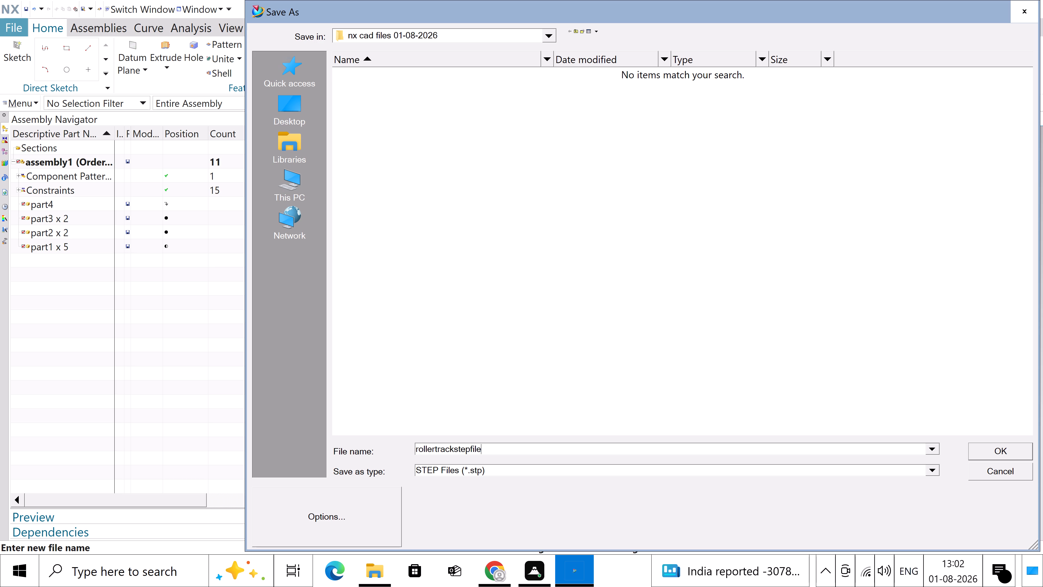
{"action": "key", "text": "Return"}
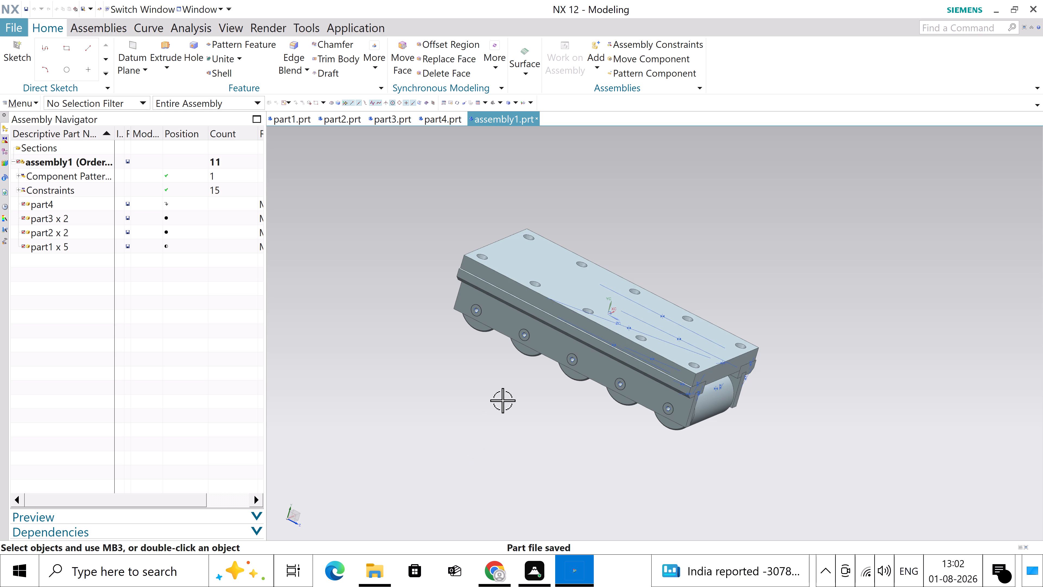
Create a stand-alone drawing file dwg1.prt from the A0 - Size template, leaving its title block cells unfilled.
{"action": "middle_click_drag", "start_coordinate": [480, 374], "coordinate": [460, 367]}
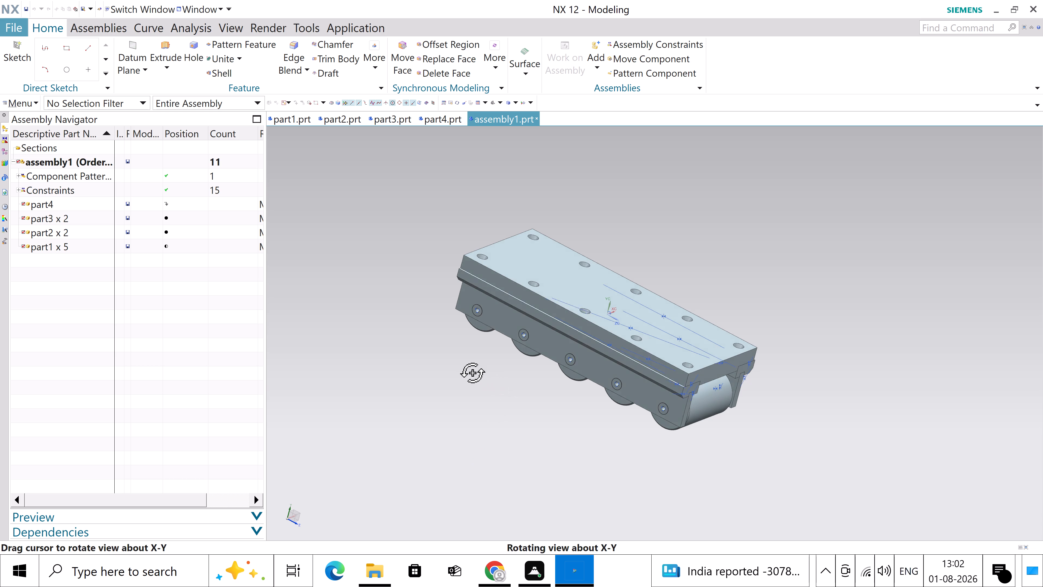
{"action": "middle_click_drag", "start_coordinate": [460, 367], "coordinate": [455, 365]}
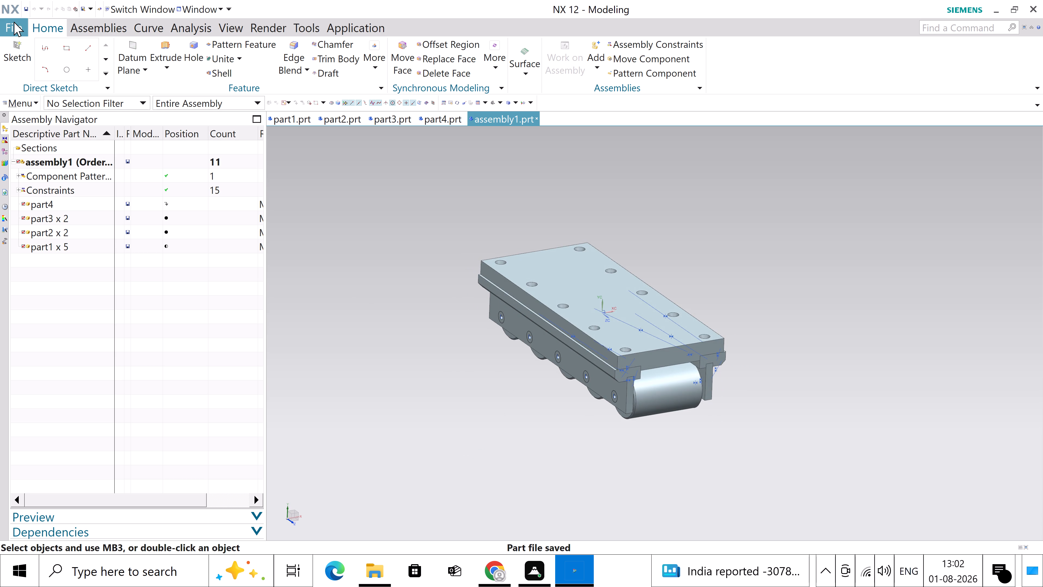
{"action": "left_click", "coordinate": [14, 22]}
{"action": "left_click", "coordinate": [24, 39]}
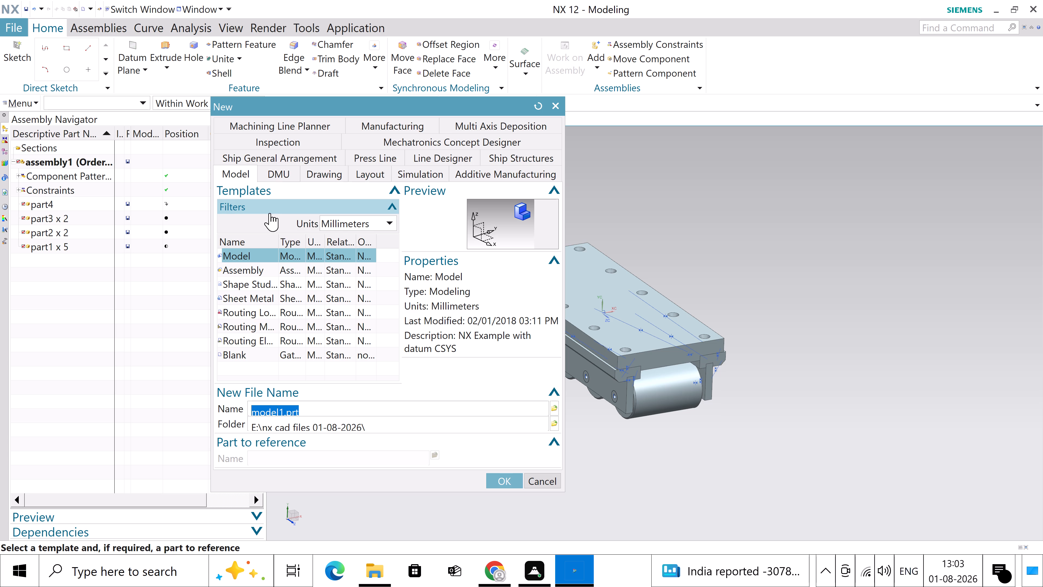
{"action": "left_click", "coordinate": [319, 178]}
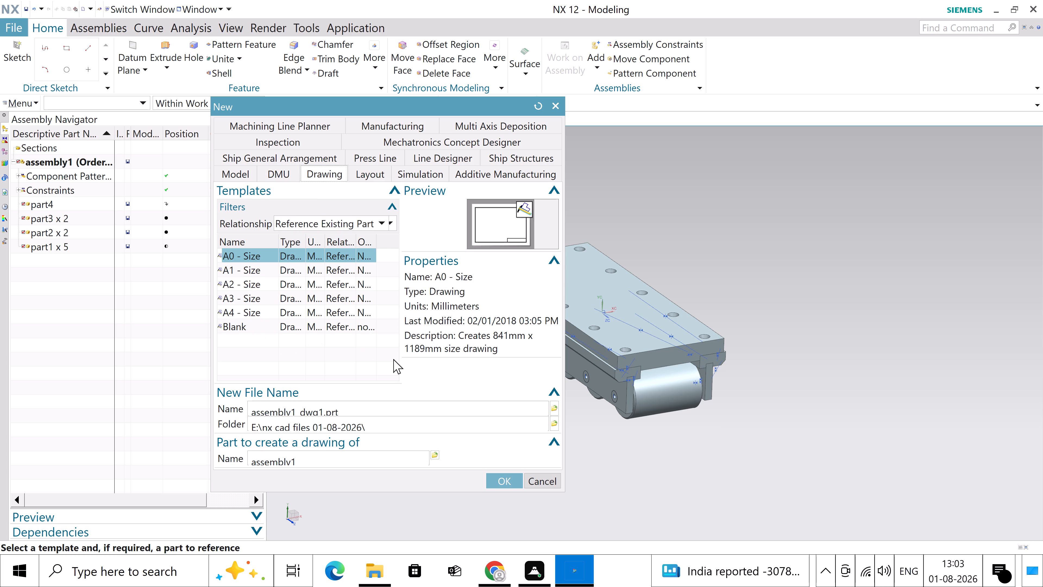
{"action": "left_click", "coordinate": [295, 222]}
{"action": "left_click", "coordinate": [317, 237]}
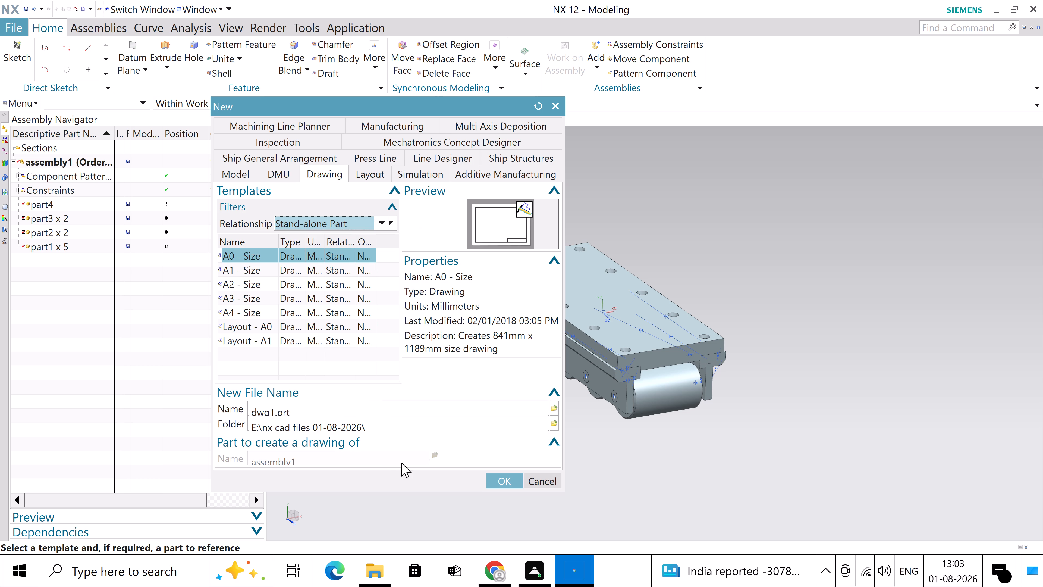
{"action": "left_click", "coordinate": [505, 481]}
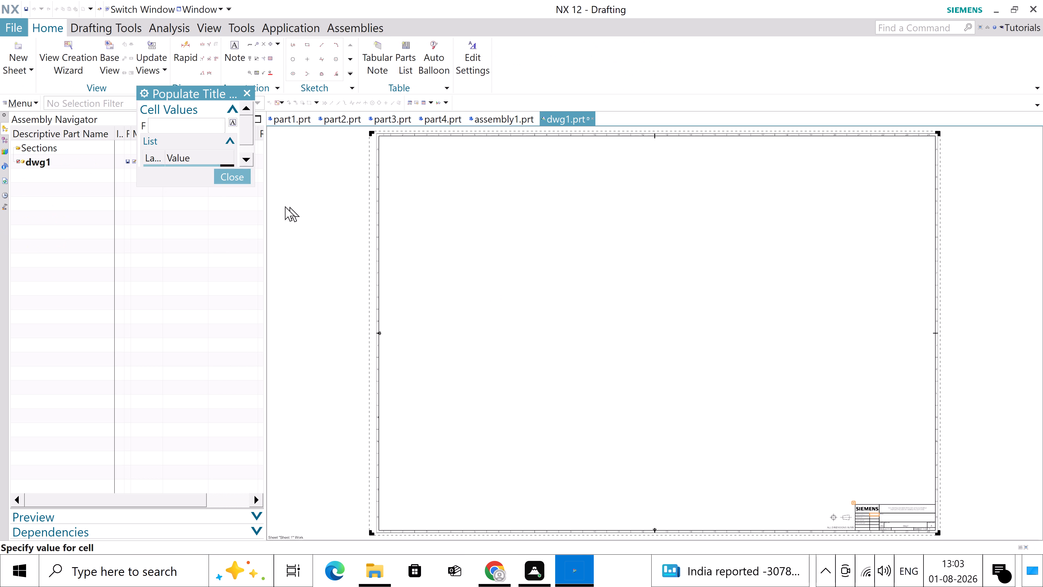
{"action": "left_click", "coordinate": [221, 177]}
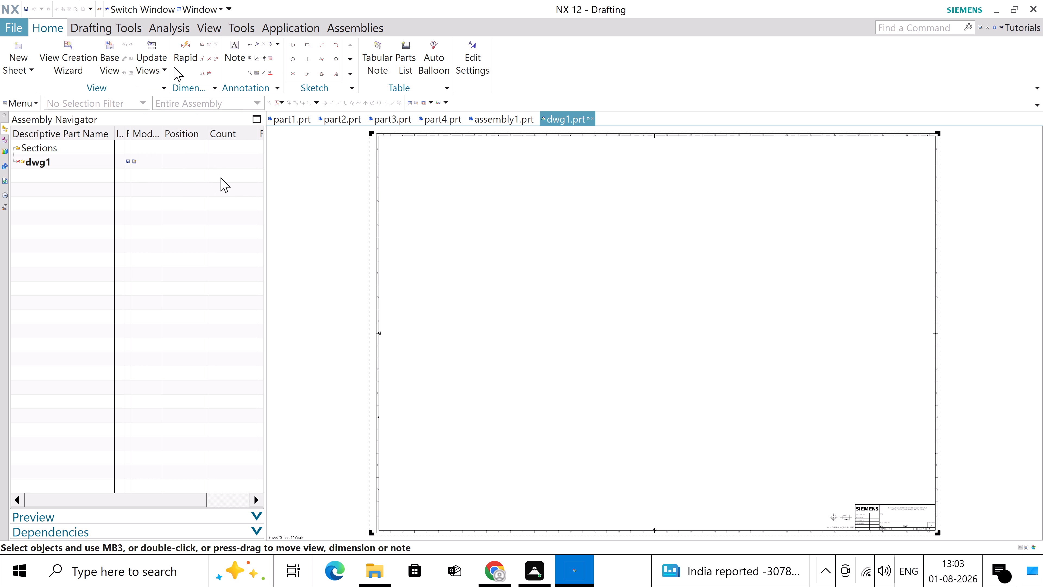
Start a base view of assembly1, preview the Front, Right, Bottom and Top orientations, and settle on the Left model view.
{"action": "left_click", "coordinate": [110, 66]}
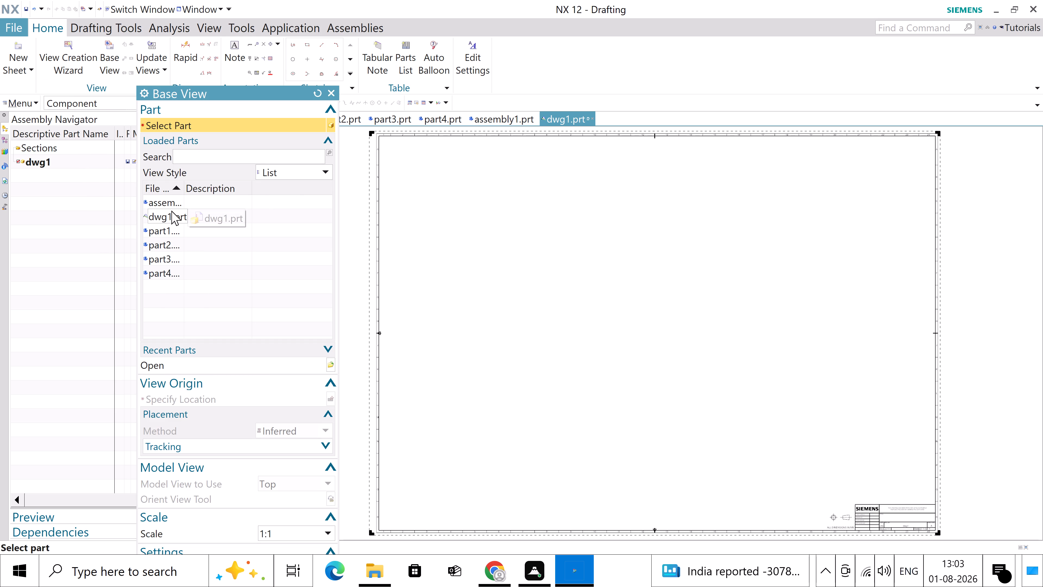
{"action": "left_click", "coordinate": [169, 204]}
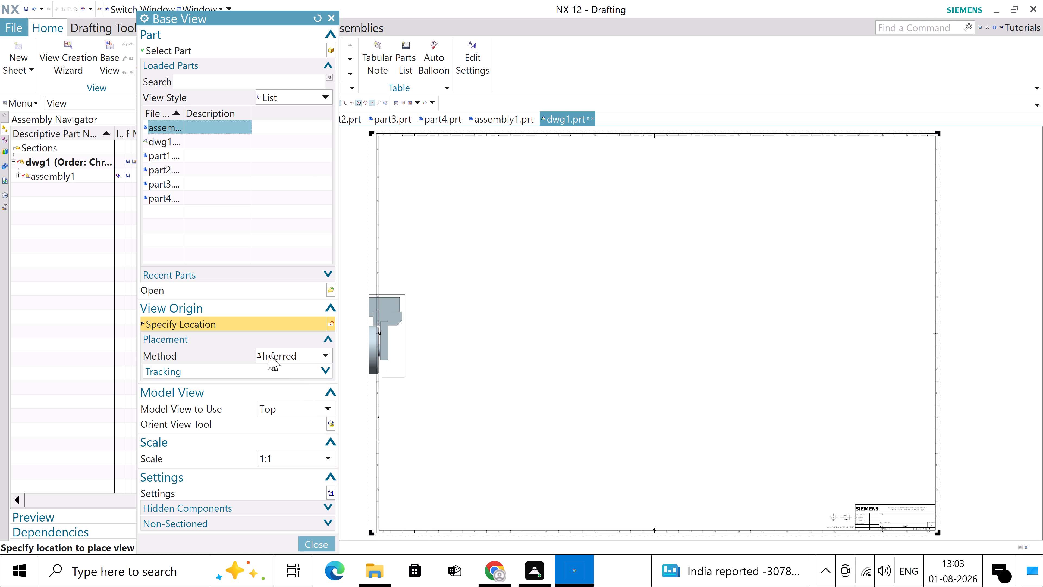
{"action": "left_click", "coordinate": [323, 355]}
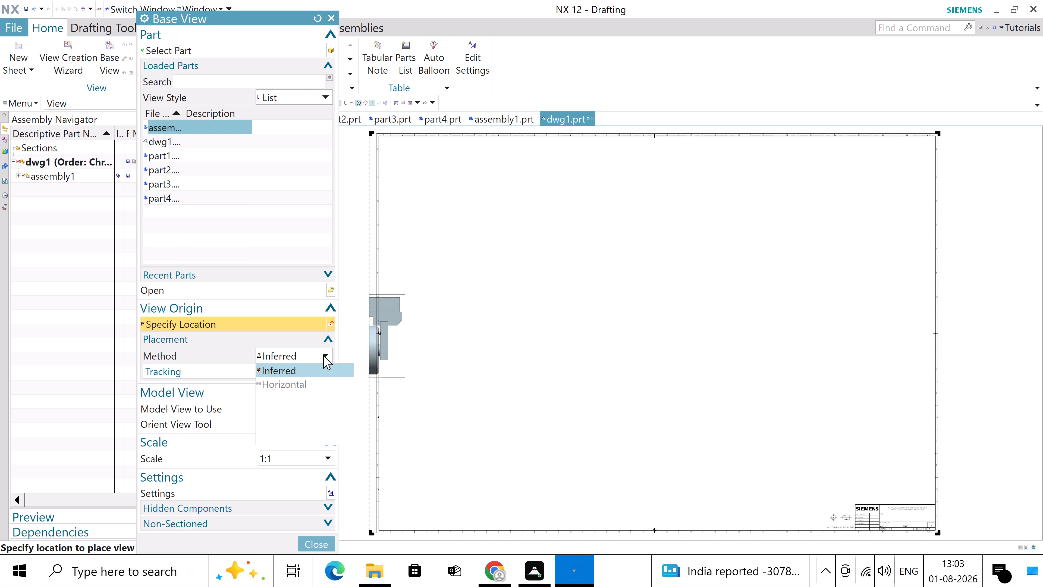
{"action": "left_click", "coordinate": [323, 355]}
{"action": "left_click", "coordinate": [324, 411]}
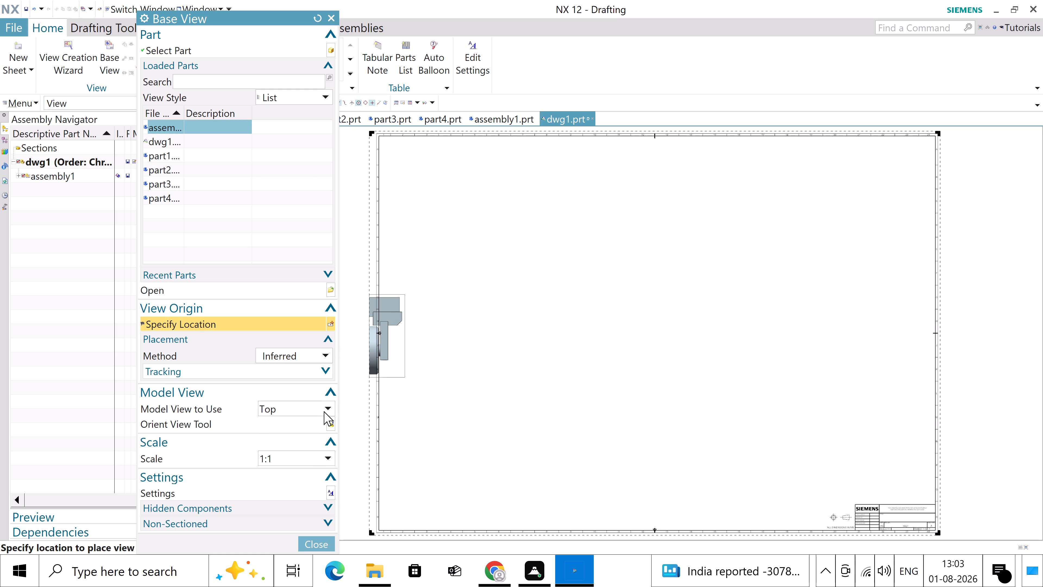
{"action": "left_click", "coordinate": [297, 436]}
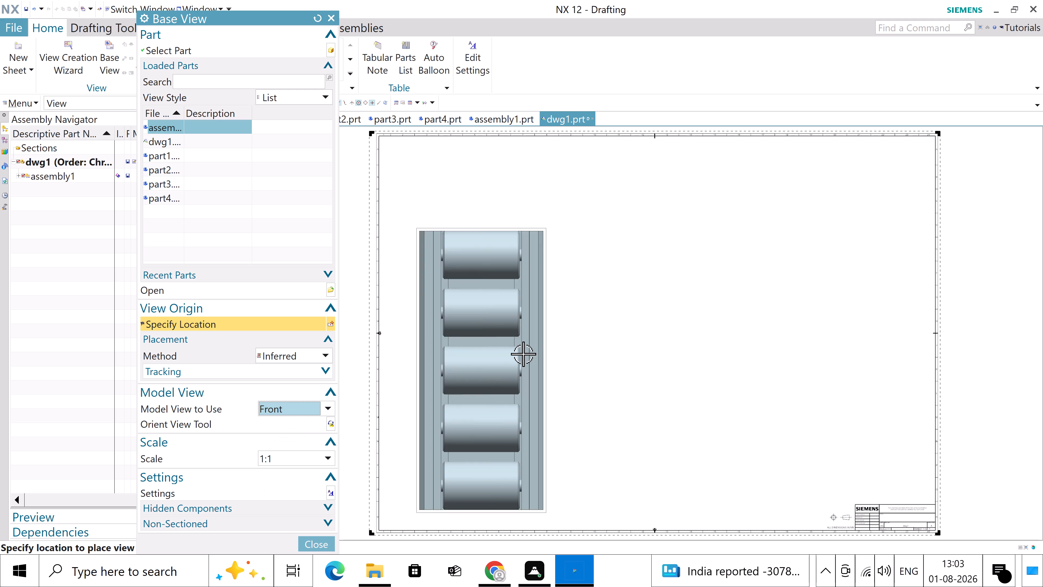
{"action": "left_click", "coordinate": [326, 409]}
{"action": "left_click", "coordinate": [294, 453]}
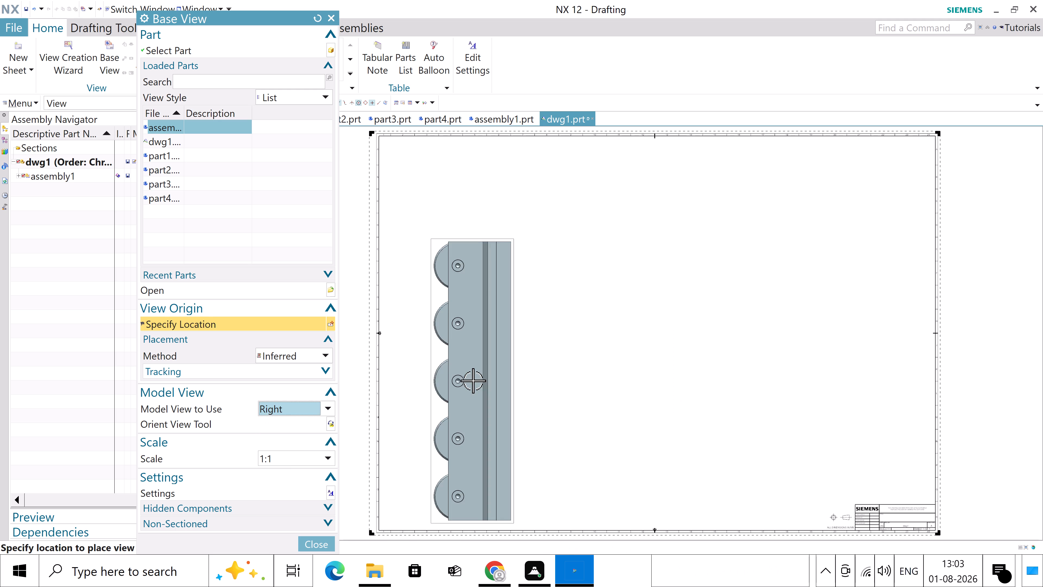
{"action": "left_click", "coordinate": [300, 410]}
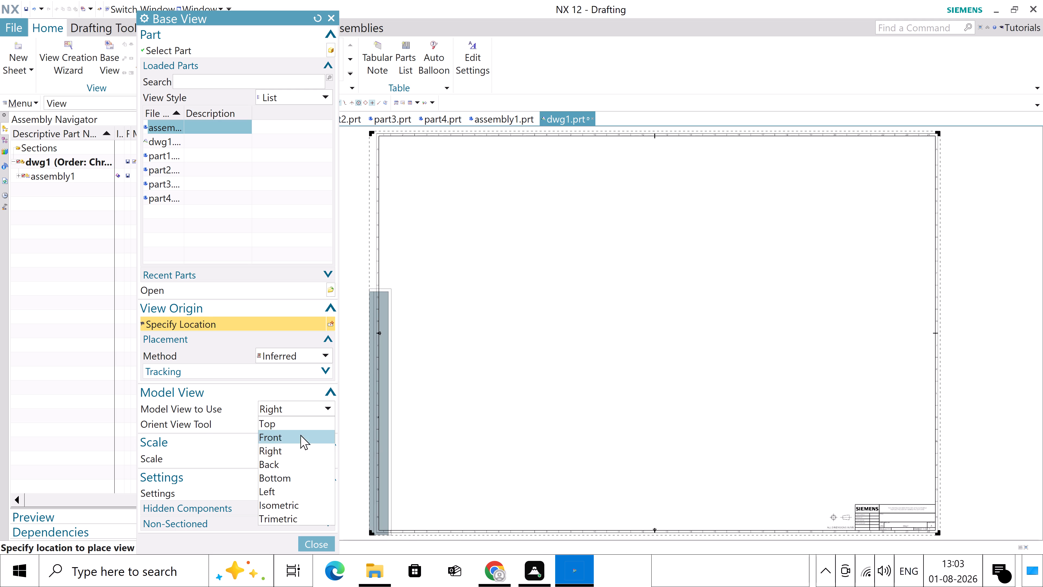
{"action": "left_click", "coordinate": [297, 476]}
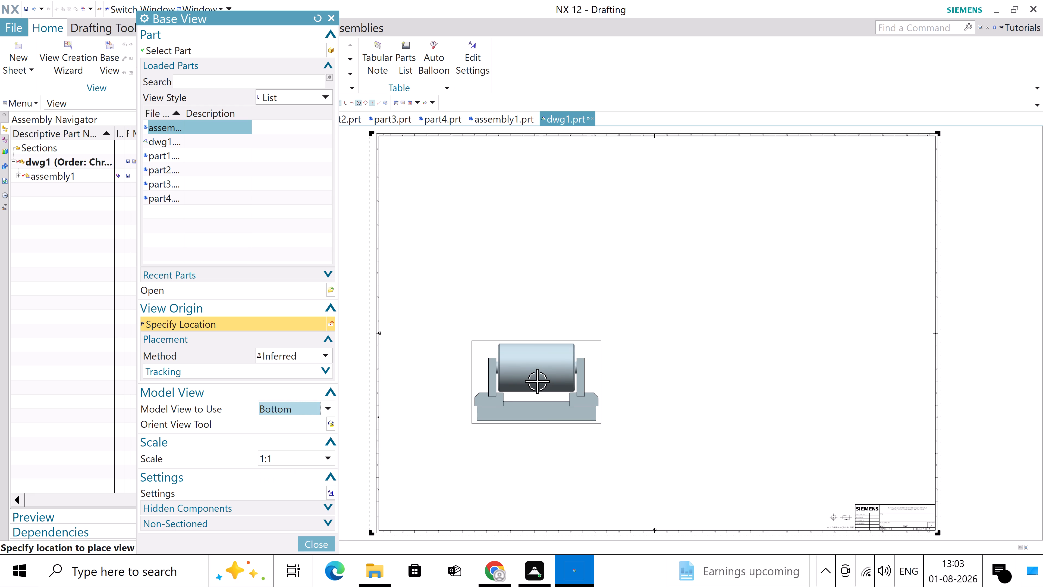
{"action": "left_click", "coordinate": [296, 408]}
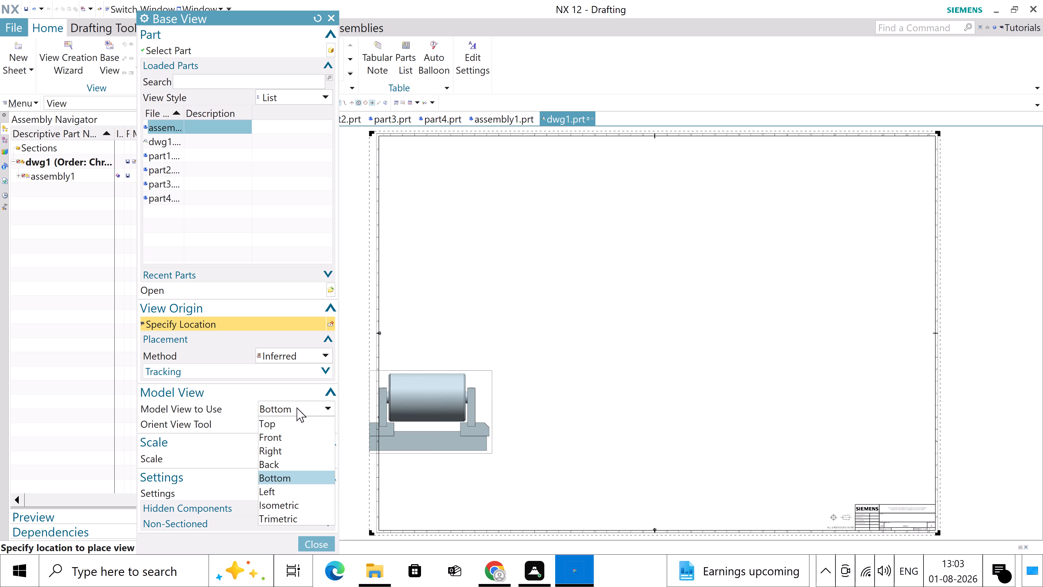
{"action": "left_click", "coordinate": [286, 491]}
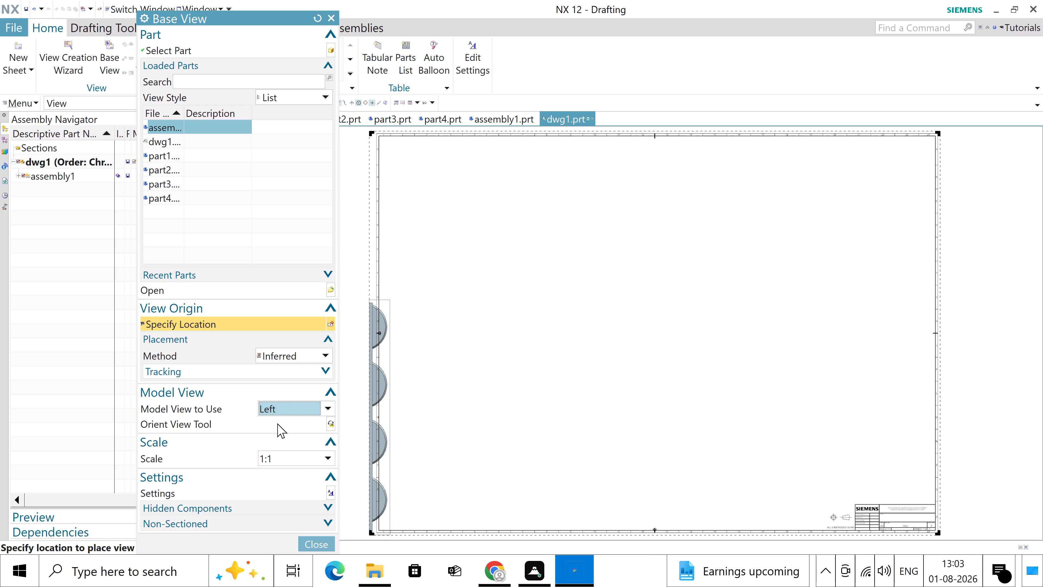
{"action": "left_click", "coordinate": [279, 412]}
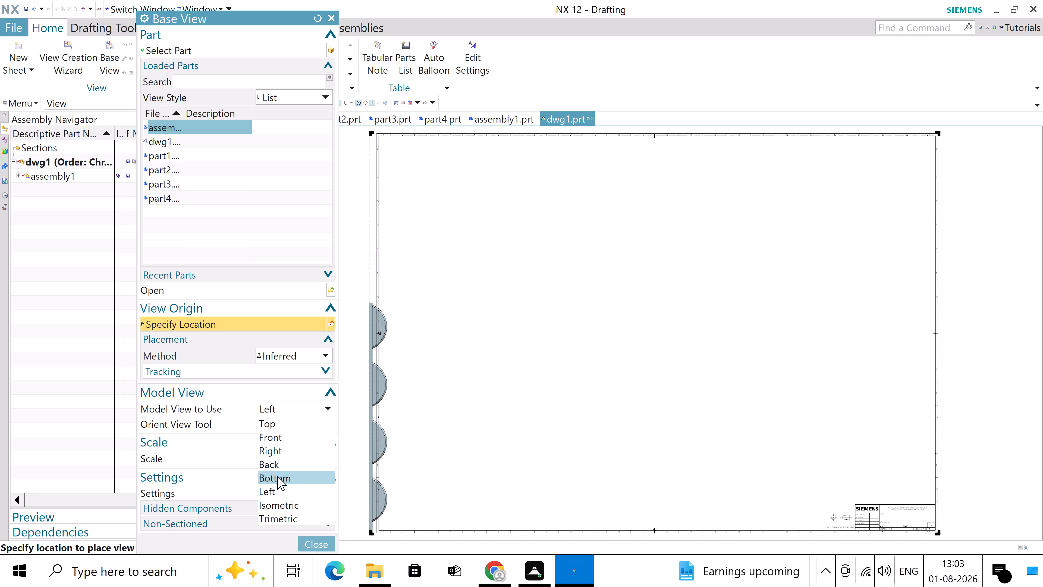
{"action": "left_click", "coordinate": [279, 451]}
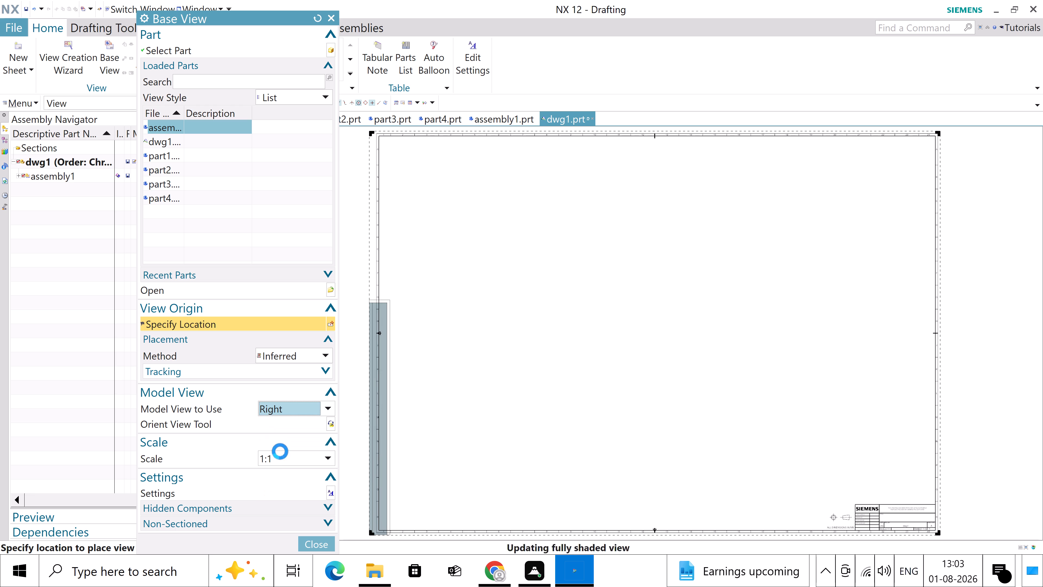
{"action": "left_click", "coordinate": [275, 413]}
{"action": "left_click", "coordinate": [276, 424]}
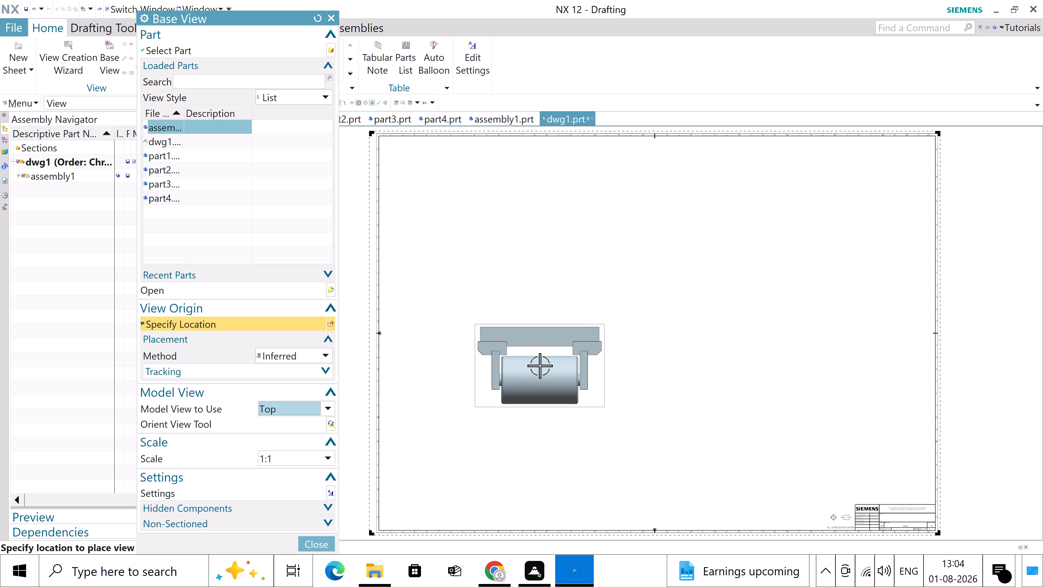
{"action": "left_click", "coordinate": [332, 408]}
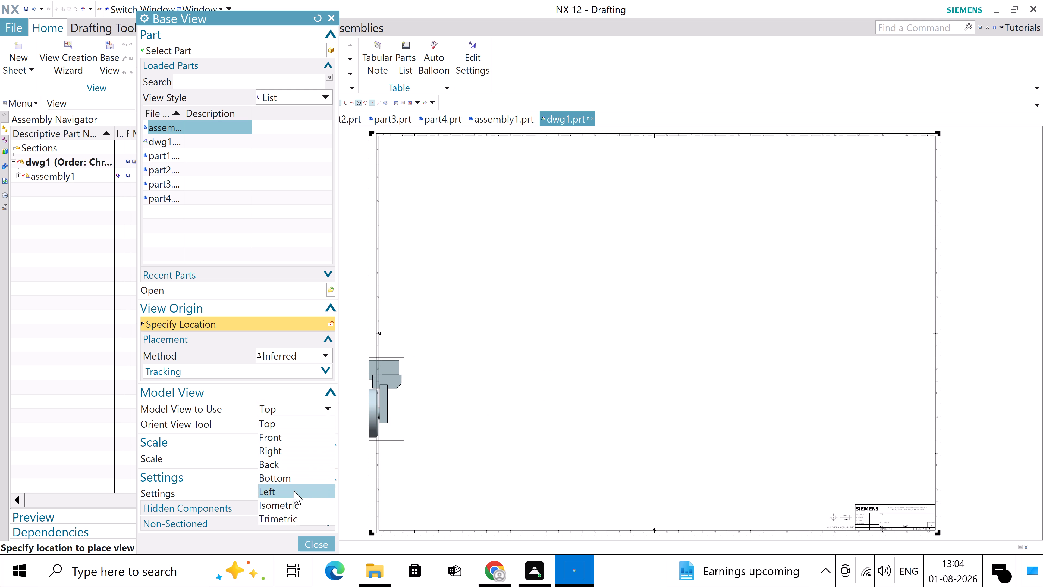
{"action": "left_click", "coordinate": [294, 490]}
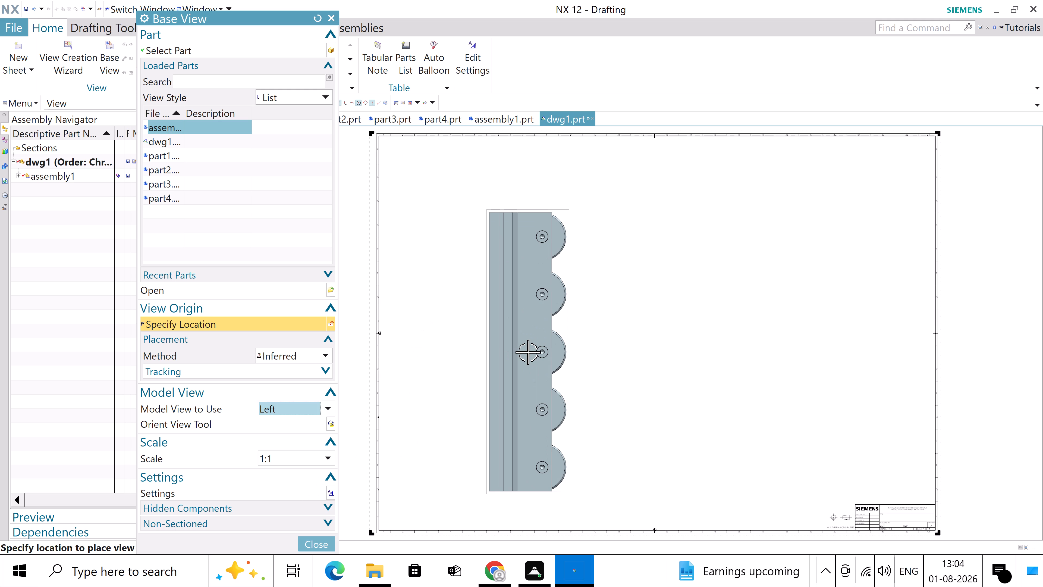
Reorient the Left base view with its X direction along the ZC-axis and place it near the centre of the sheet.
{"action": "left_click", "coordinate": [333, 425]}
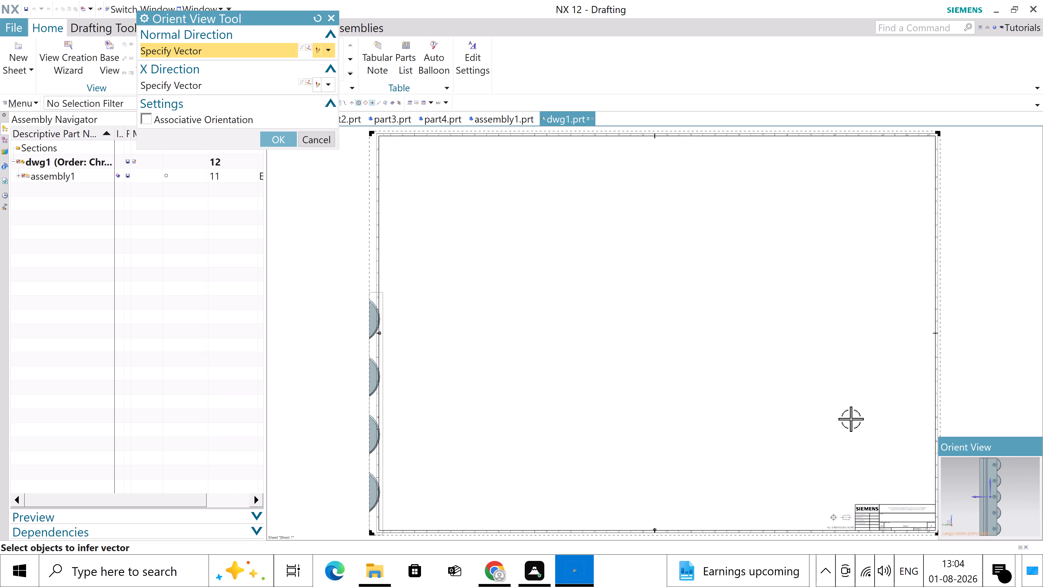
{"action": "left_click", "coordinate": [980, 448]}
{"action": "left_click", "coordinate": [163, 83]}
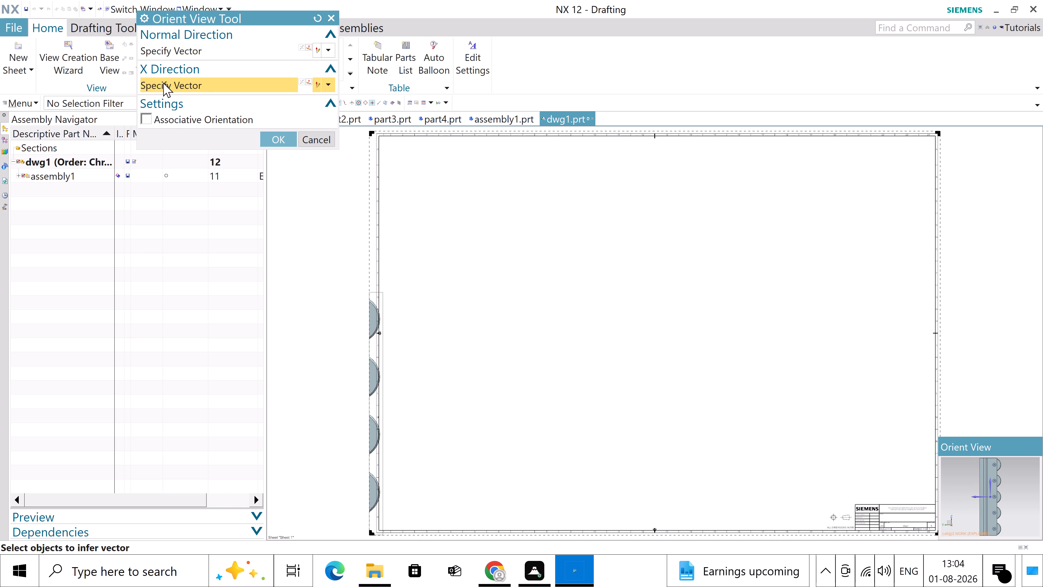
{"action": "left_click", "coordinate": [326, 85]}
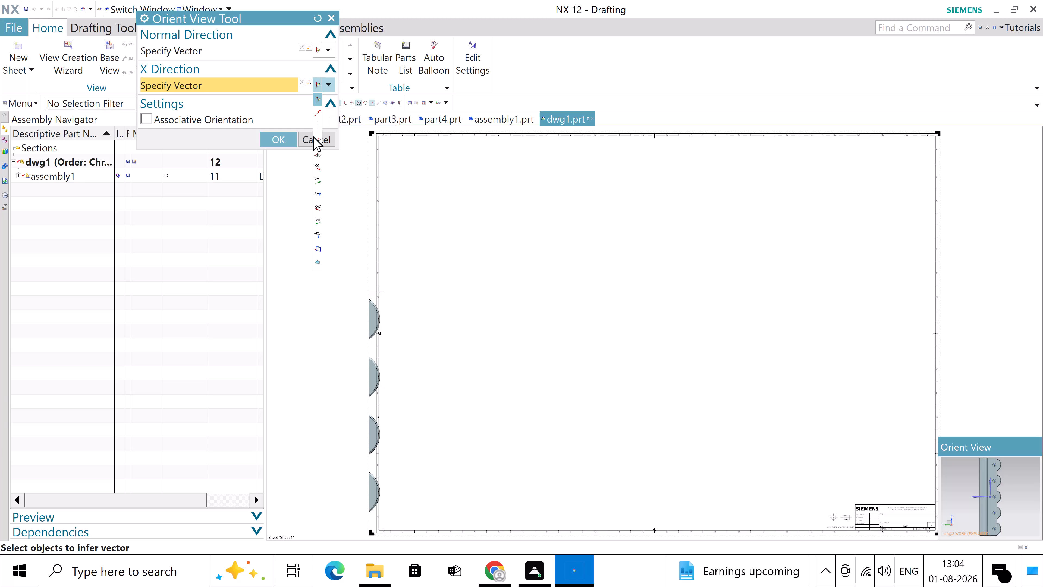
{"action": "left_click", "coordinate": [315, 177]}
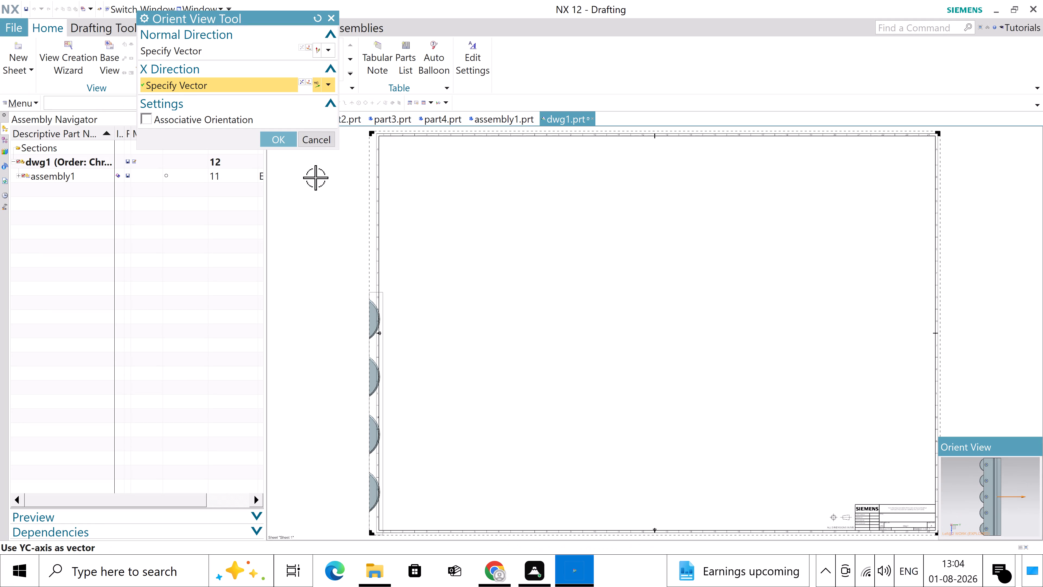
{"action": "left_click", "coordinate": [331, 84]}
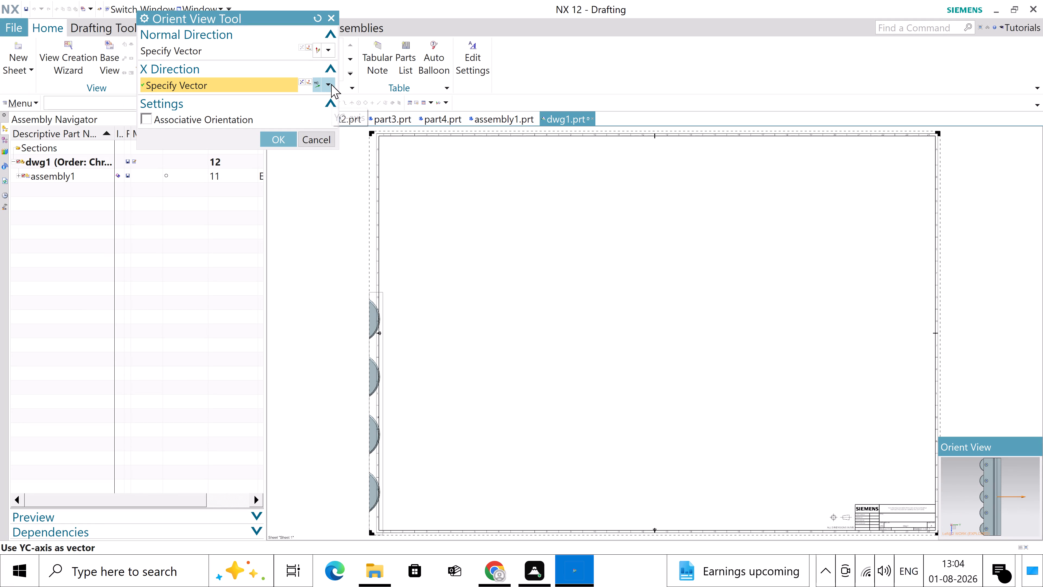
{"action": "left_click", "coordinate": [316, 168]}
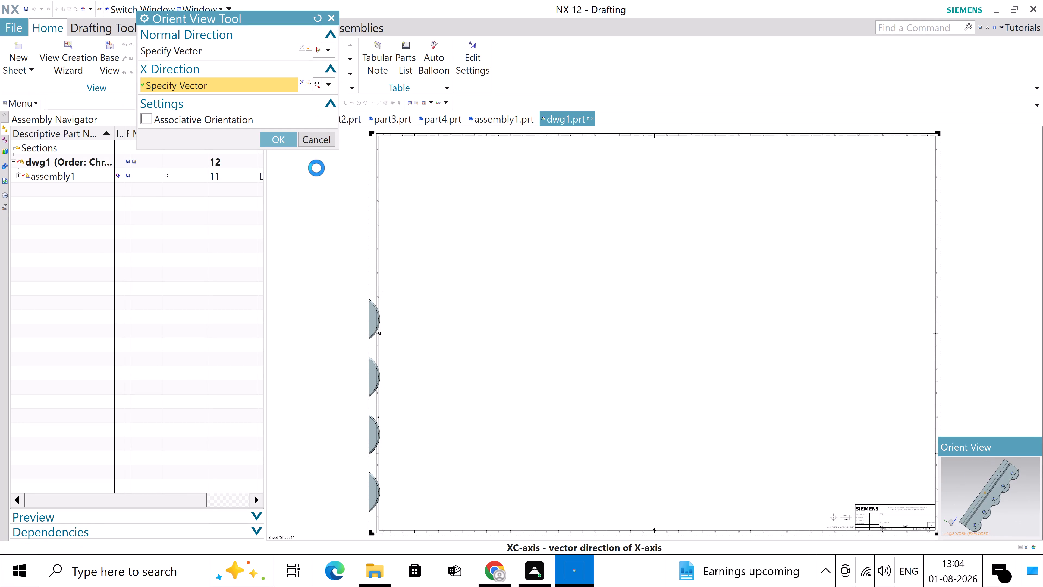
{"action": "left_click", "coordinate": [330, 86]}
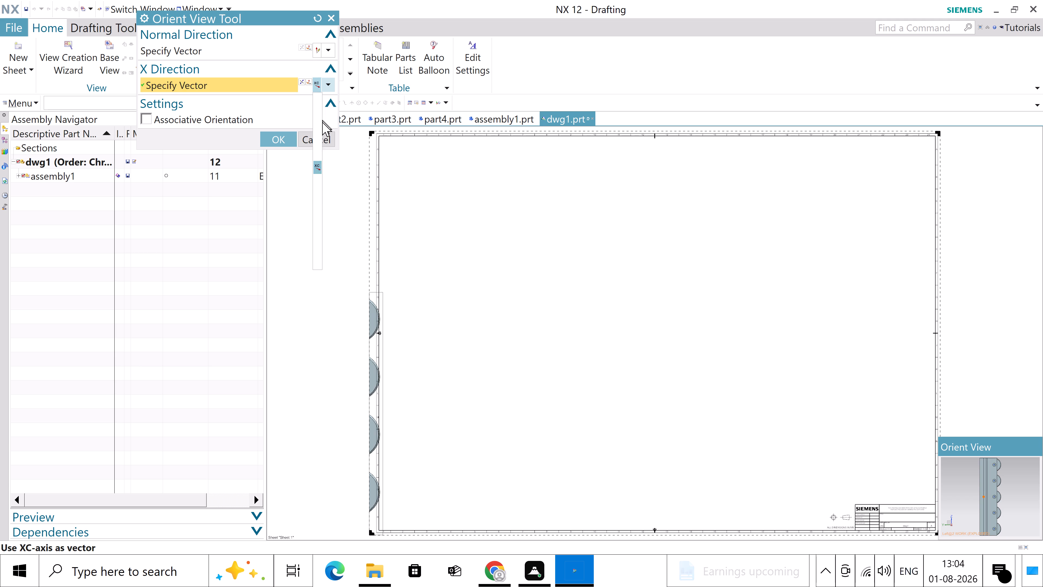
{"action": "left_click", "coordinate": [318, 194]}
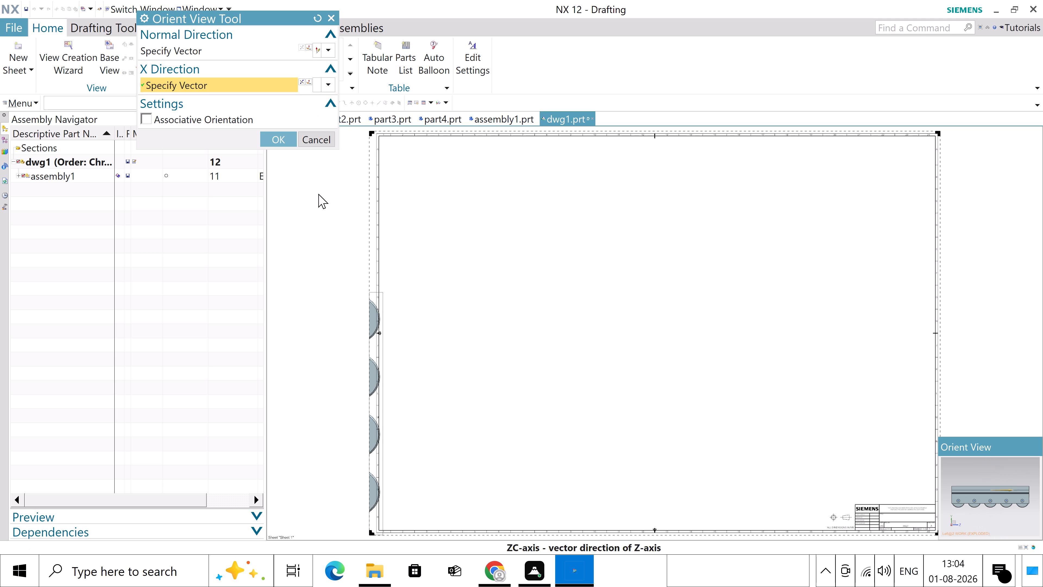
{"action": "left_click", "coordinate": [275, 143]}
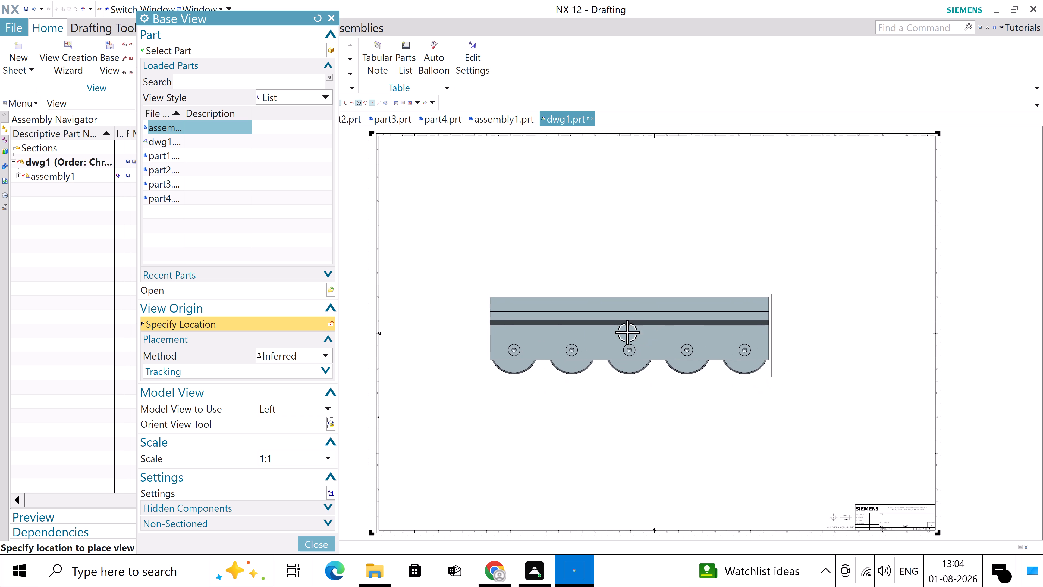
{"action": "left_click", "coordinate": [618, 328]}
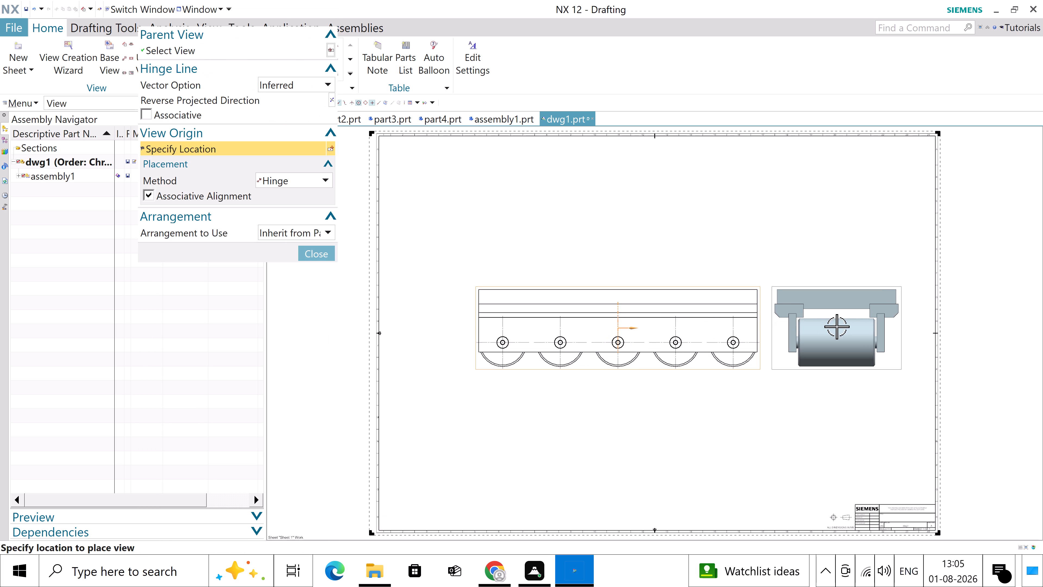
Place five projected views around the base view: to its right, left, below, above, and diagonally in the sheet's upper-right corner.
{"action": "left_click", "coordinate": [861, 327]}
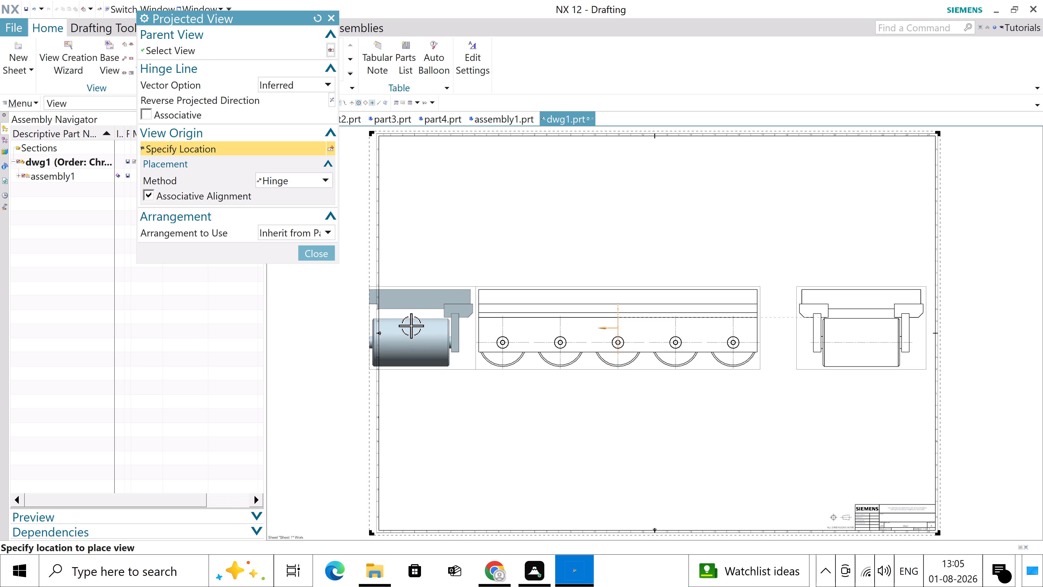
{"action": "left_click", "coordinate": [406, 325]}
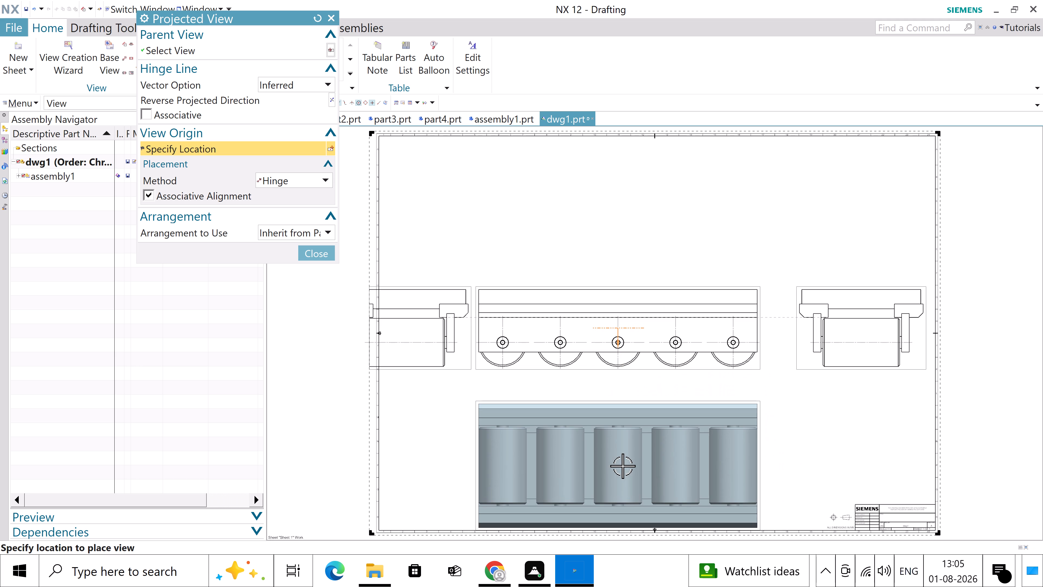
{"action": "left_click", "coordinate": [622, 458]}
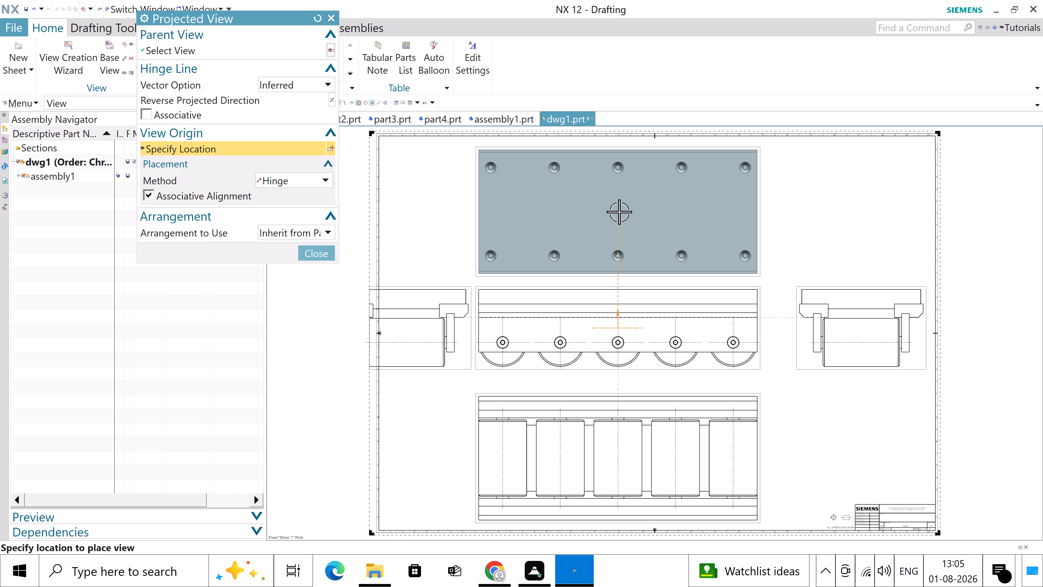
{"action": "left_click", "coordinate": [619, 212]}
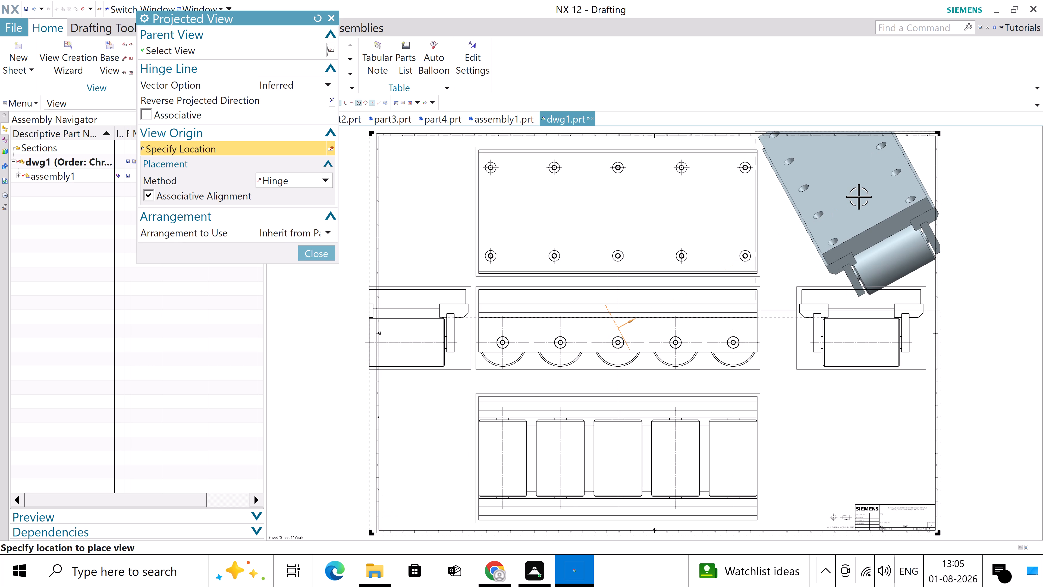
{"action": "left_click", "coordinate": [859, 196]}
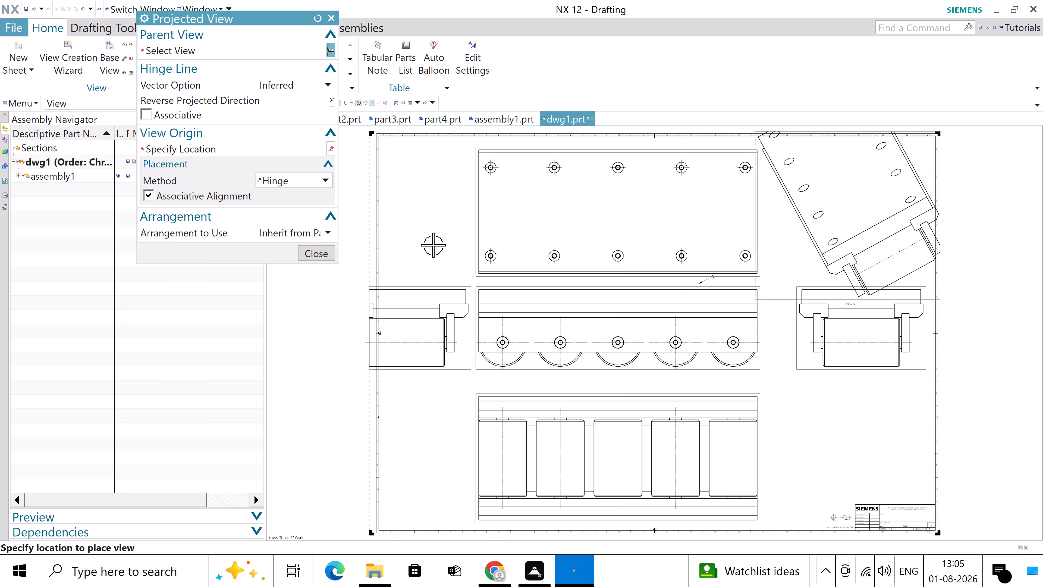
{"action": "left_click", "coordinate": [326, 256]}
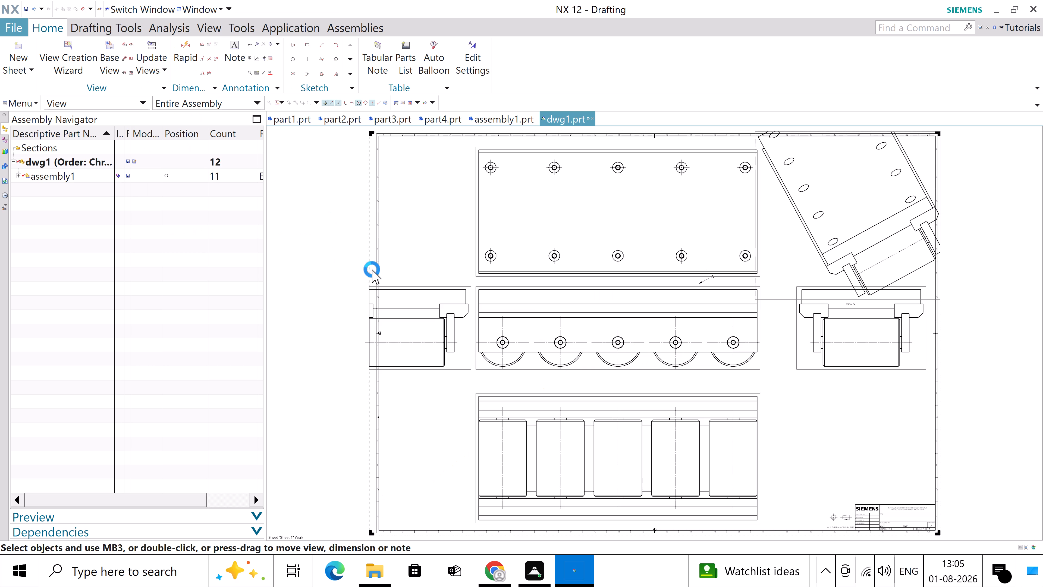
Open the settings of the Left base view and enlarge the dialog so its categories and options are readable.
{"action": "scroll", "coordinate": [551, 330], "scroll_direction": "down", "scroll_amount": 4}
{"action": "scroll", "coordinate": [671, 354], "scroll_direction": "up", "scroll_amount": 1}
{"action": "scroll", "coordinate": [671, 354], "scroll_direction": "down", "scroll_amount": 1}
{"action": "scroll", "coordinate": [671, 354], "scroll_direction": "up", "scroll_amount": 2}
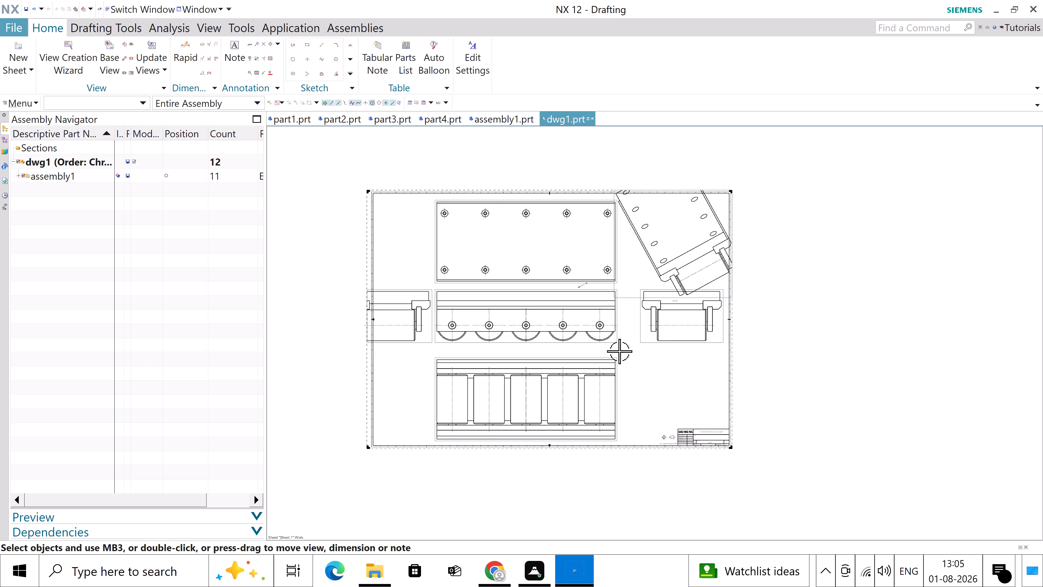
{"action": "scroll", "coordinate": [619, 351], "scroll_direction": "up", "scroll_amount": 3}
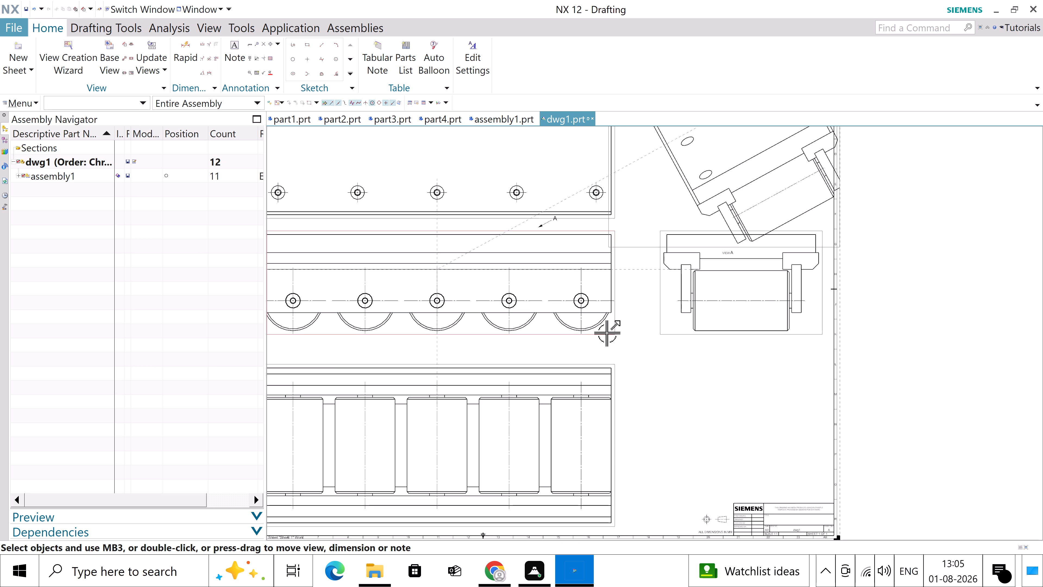
{"action": "left_click", "coordinate": [607, 333]}
{"action": "right_click", "coordinate": [607, 333]}
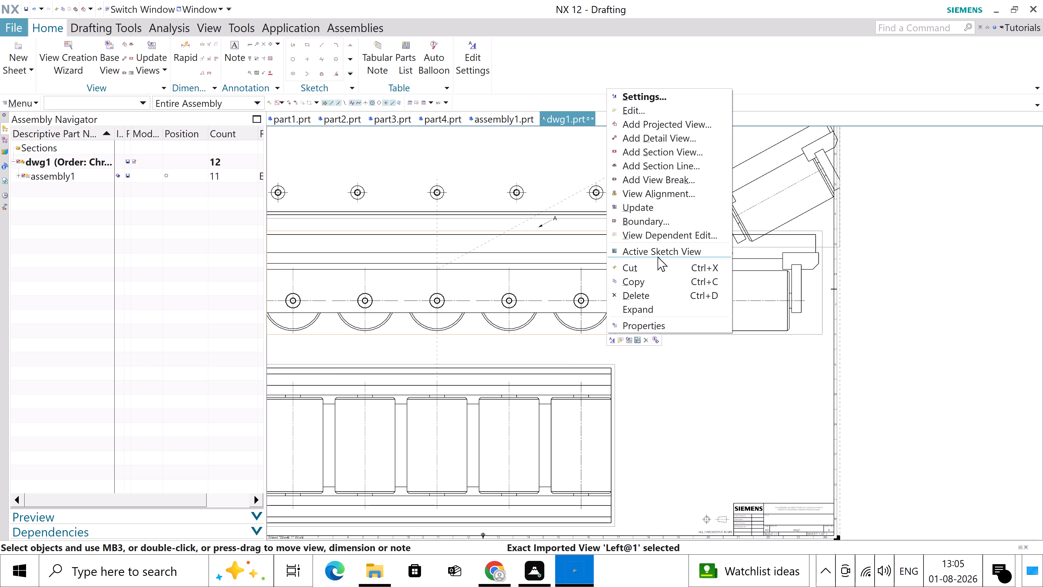
{"action": "left_click", "coordinate": [655, 93]}
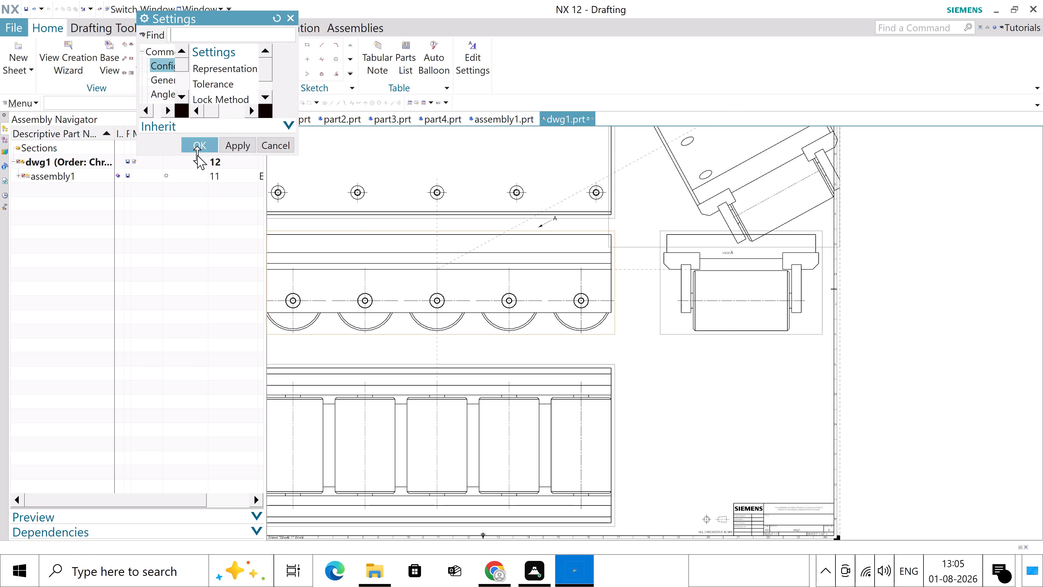
{"action": "left_click_drag", "start_coordinate": [195, 155], "coordinate": [202, 268]}
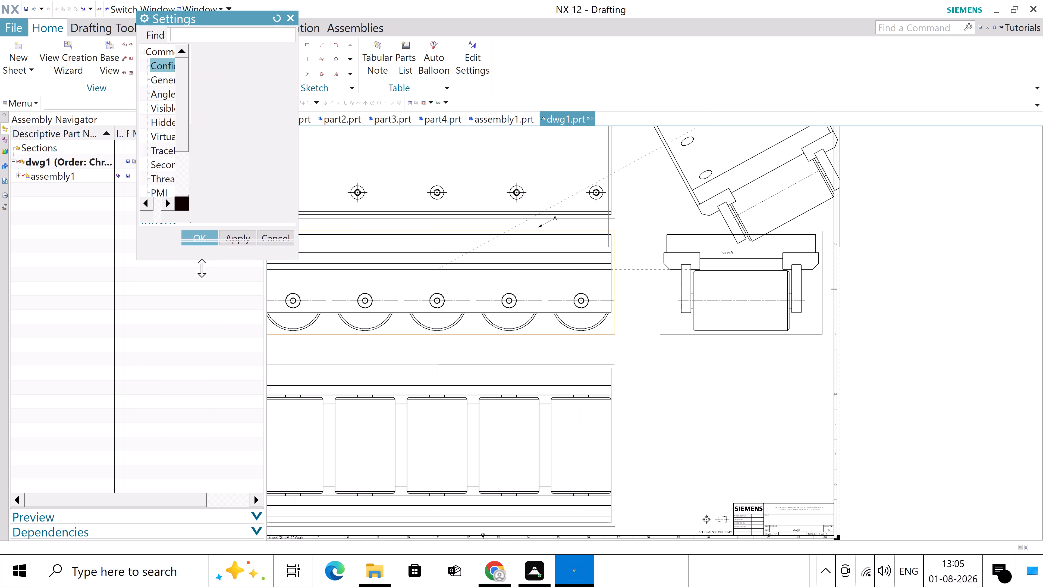
{"action": "left_click_drag", "start_coordinate": [202, 268], "coordinate": [202, 364]}
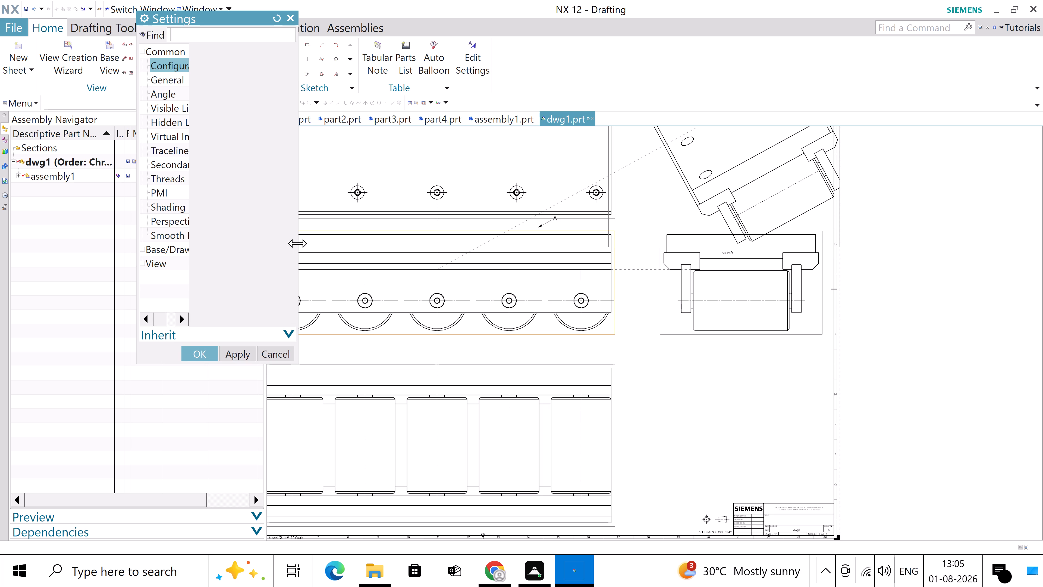
{"action": "left_click", "coordinate": [297, 243]}
{"action": "left_click", "coordinate": [299, 210]}
{"action": "left_click_drag", "start_coordinate": [298, 204], "coordinate": [668, 208]}
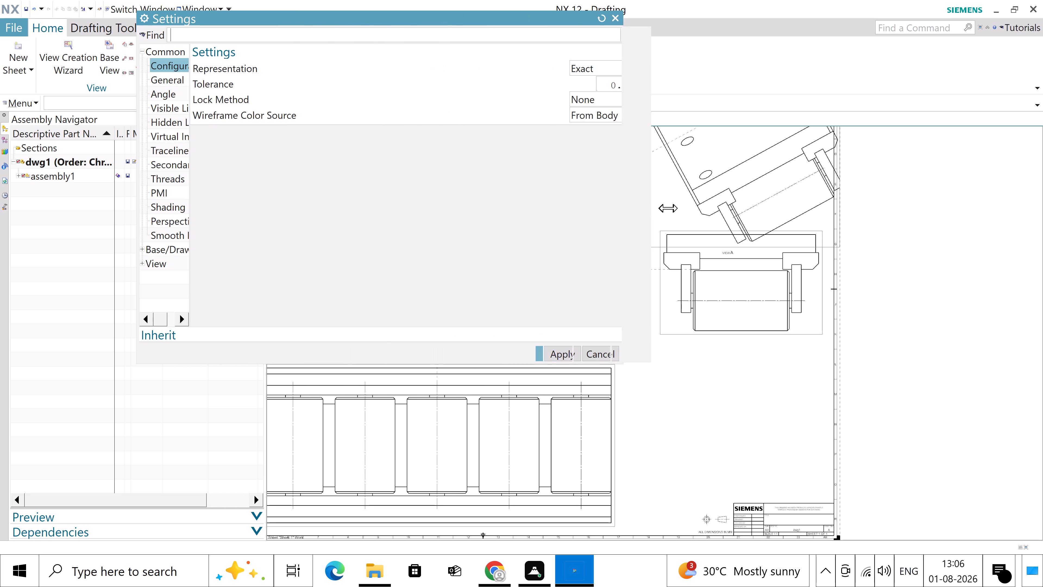
{"action": "left_click_drag", "start_coordinate": [668, 208], "coordinate": [475, 219]}
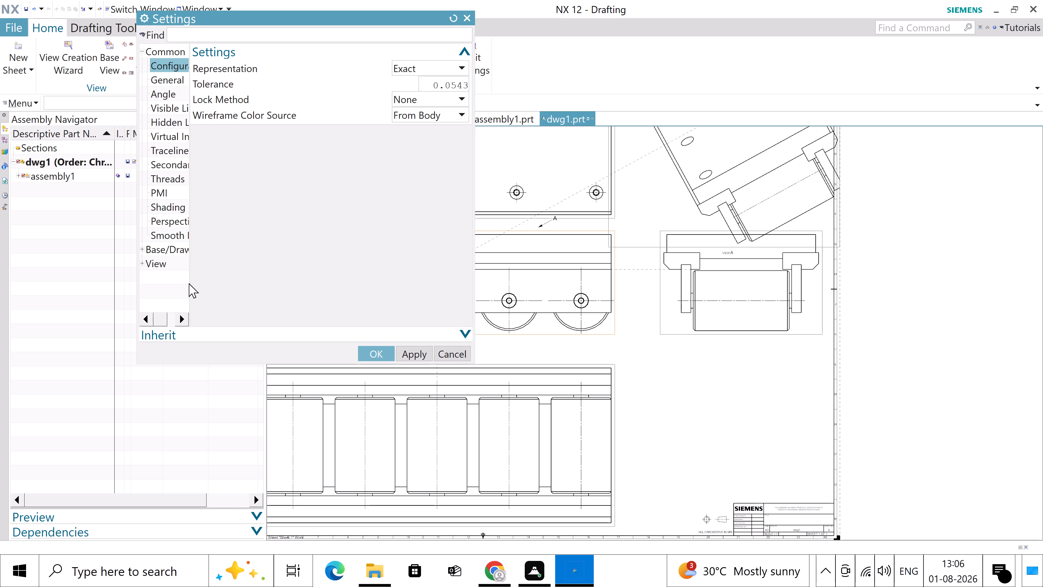
Examine the base view's settings categories from General through Hidden Lines, Threads, Shading and Smooth Edges to the base view Label options.
{"action": "left_click", "coordinate": [180, 319]}
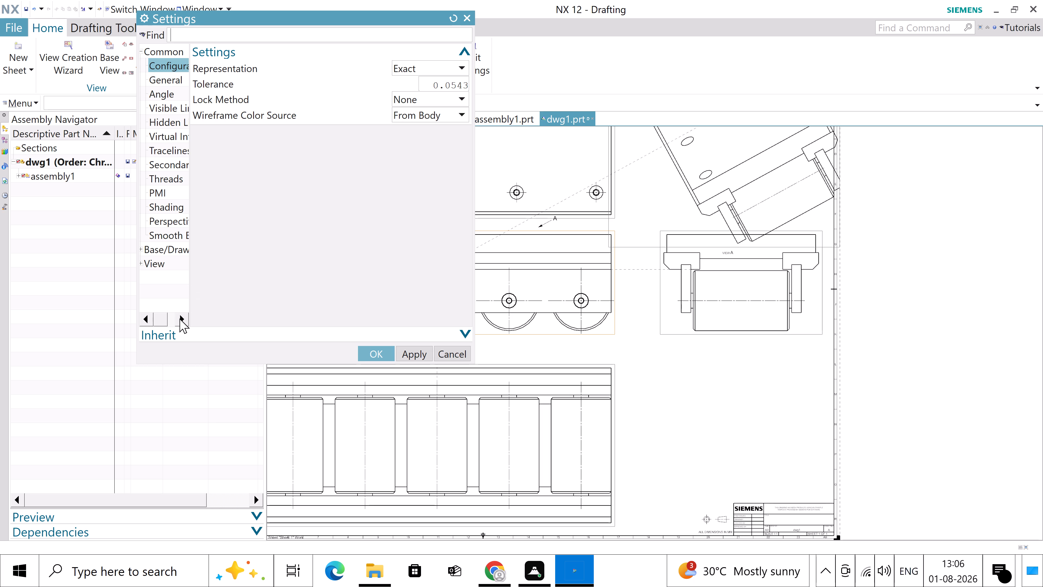
{"action": "triple_click", "coordinate": [180, 319]}
{"action": "left_click", "coordinate": [180, 319]}
{"action": "double_click", "coordinate": [180, 319]}
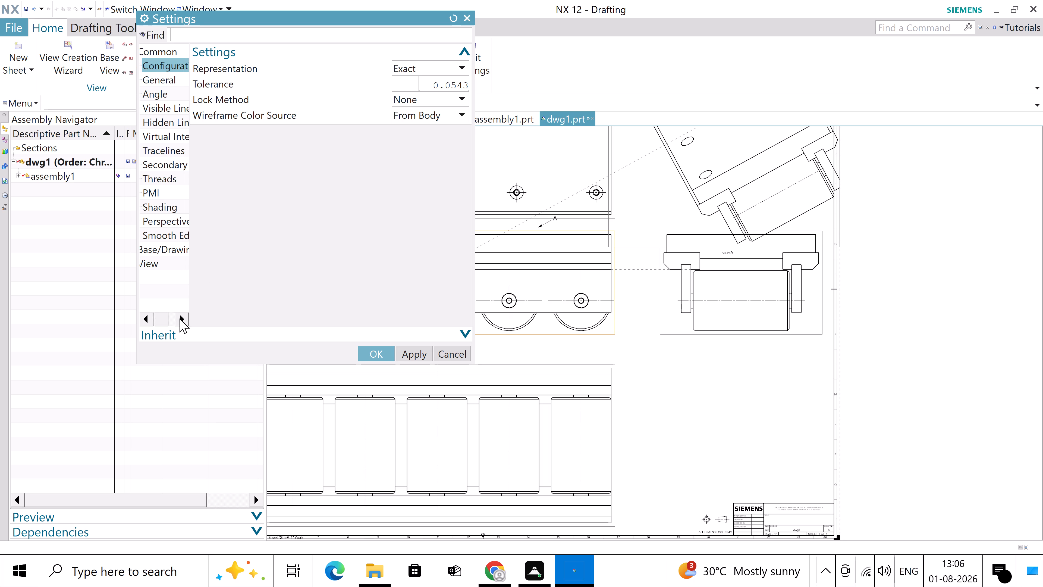
{"action": "left_click", "coordinate": [159, 85]}
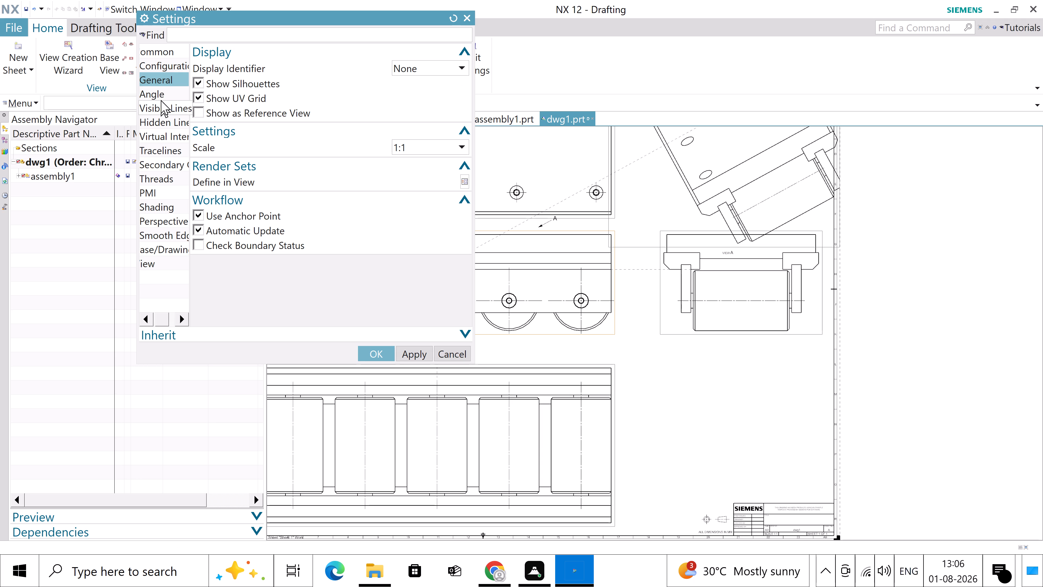
{"action": "left_click", "coordinate": [159, 92]}
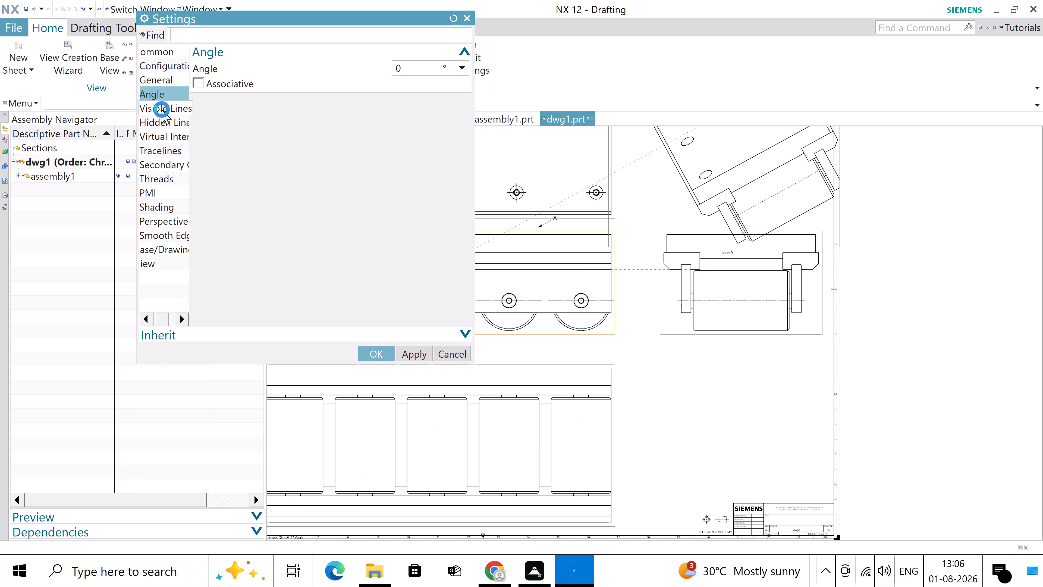
{"action": "left_click", "coordinate": [162, 110]}
{"action": "left_click", "coordinate": [160, 126]}
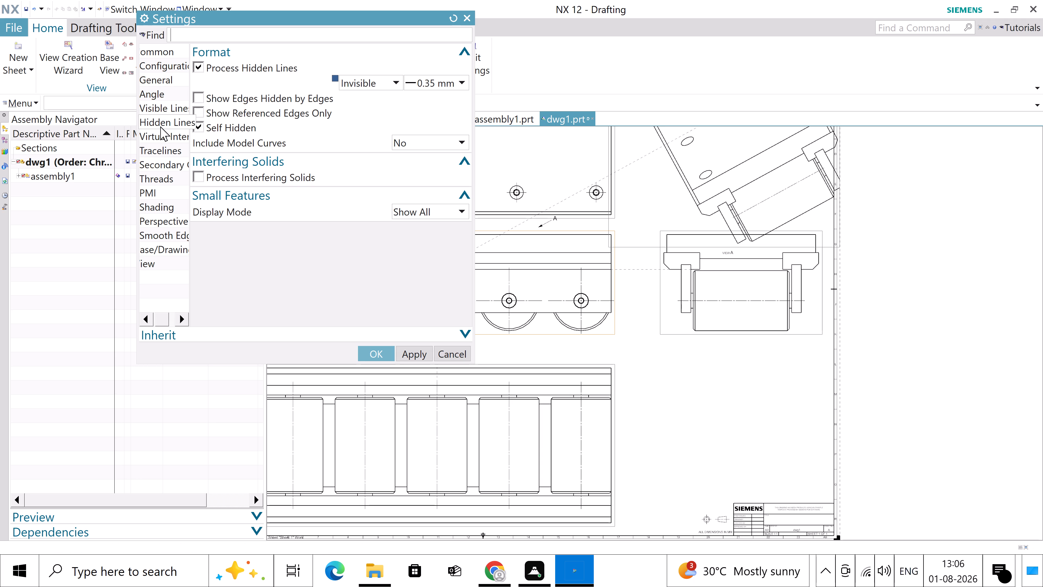
{"action": "left_click", "coordinate": [164, 138]}
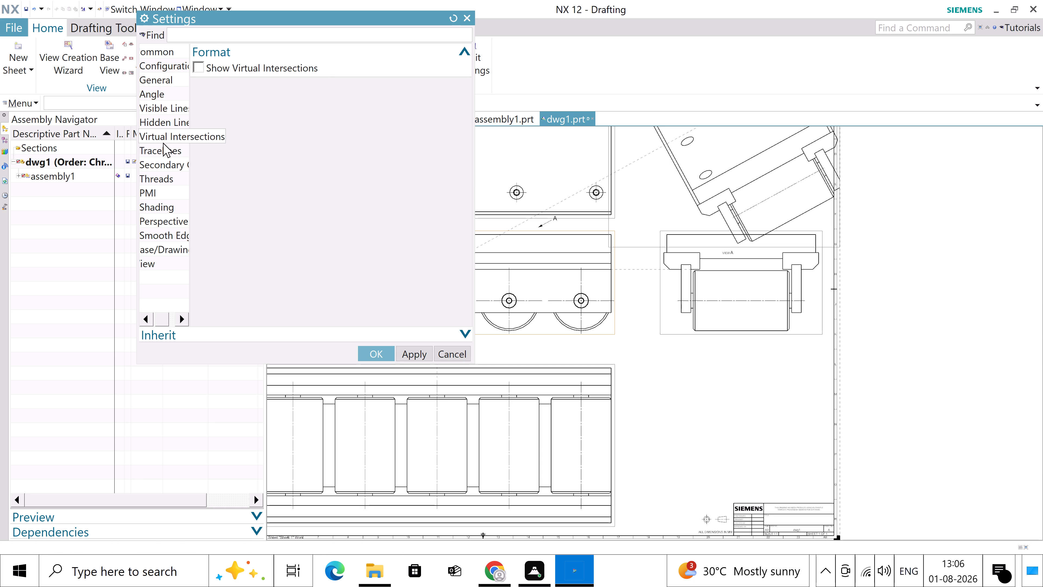
{"action": "left_click", "coordinate": [161, 148]}
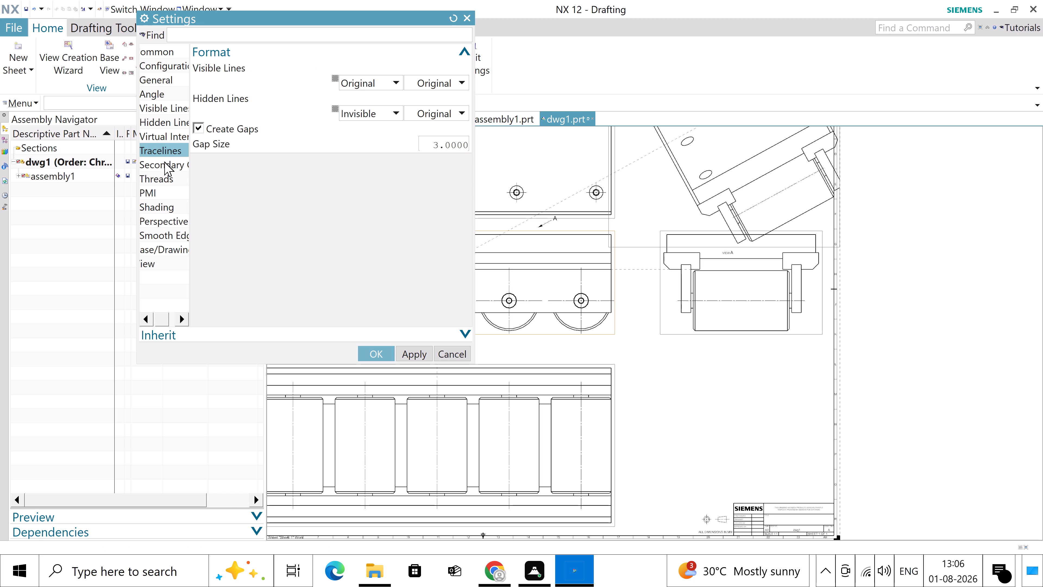
{"action": "left_click", "coordinate": [163, 166]}
{"action": "left_click", "coordinate": [159, 180]}
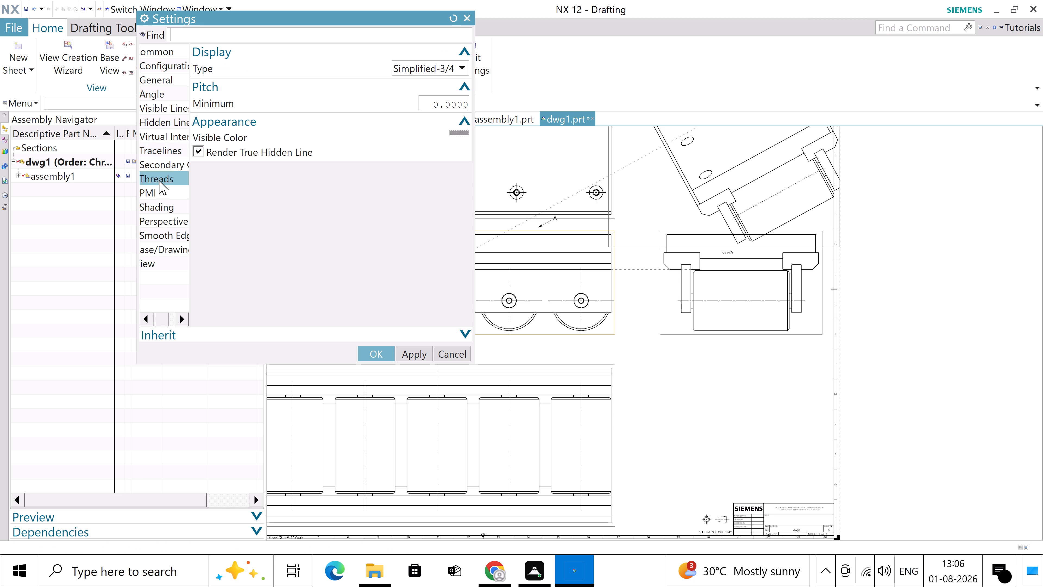
{"action": "left_click", "coordinate": [152, 198]}
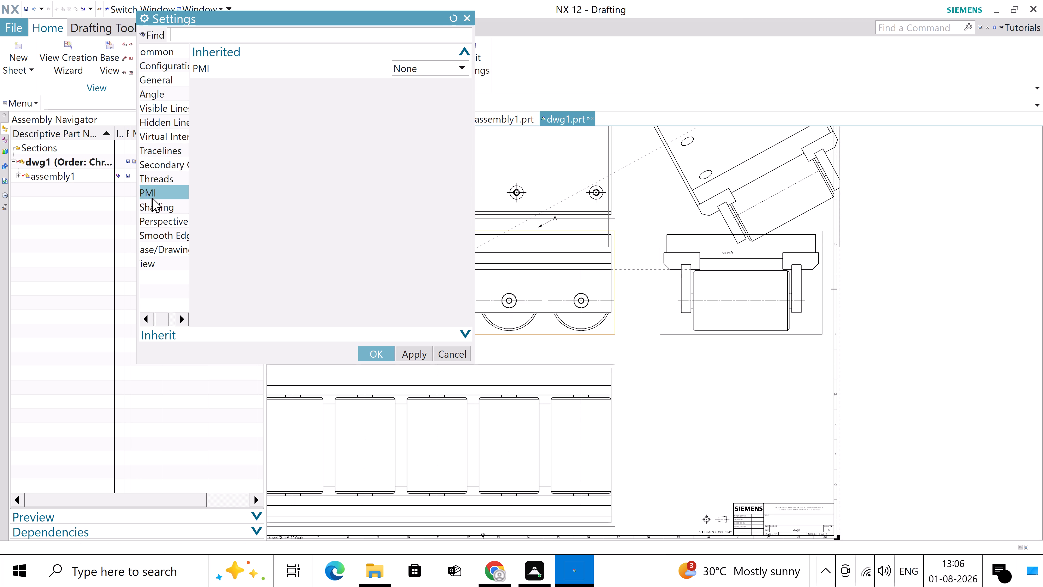
{"action": "left_click", "coordinate": [158, 203]}
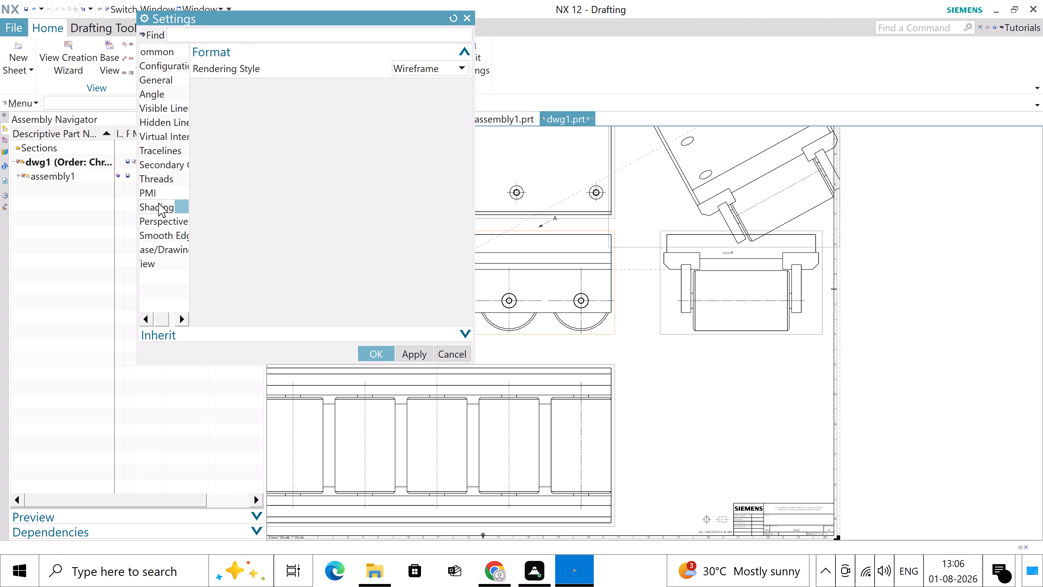
{"action": "left_click", "coordinate": [158, 218]}
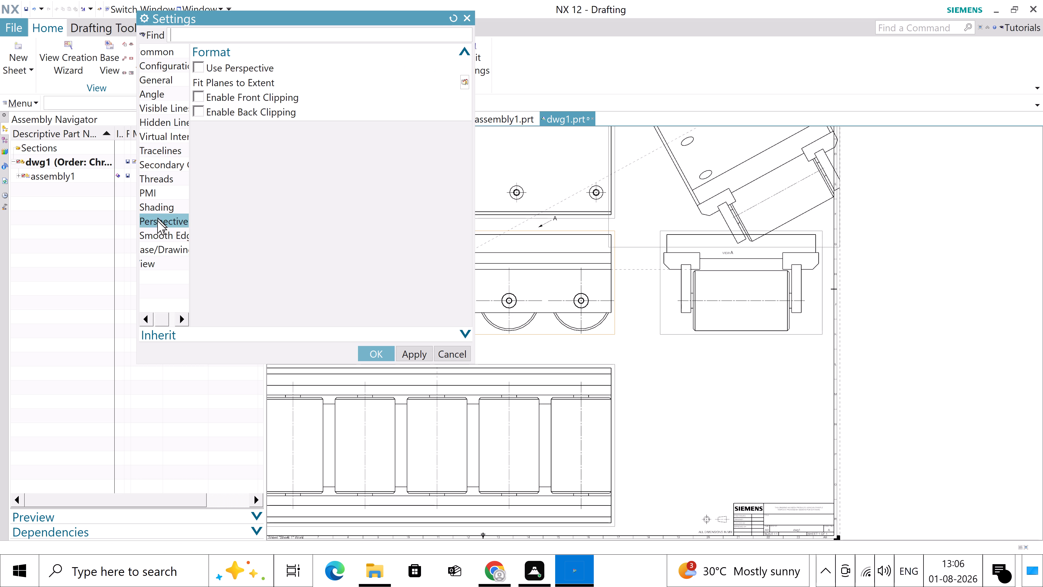
{"action": "left_click", "coordinate": [158, 232]}
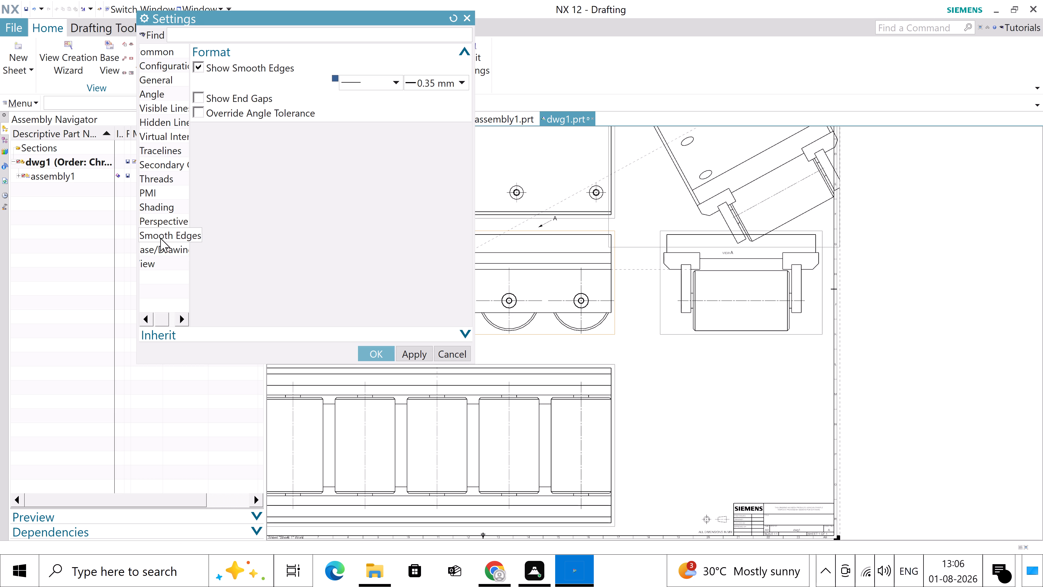
{"action": "left_click", "coordinate": [156, 249]}
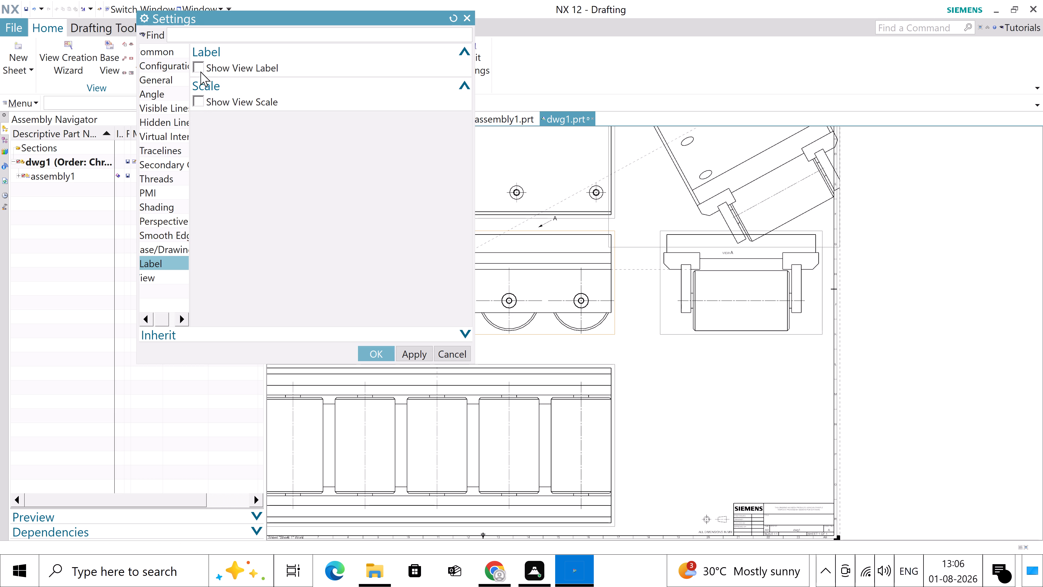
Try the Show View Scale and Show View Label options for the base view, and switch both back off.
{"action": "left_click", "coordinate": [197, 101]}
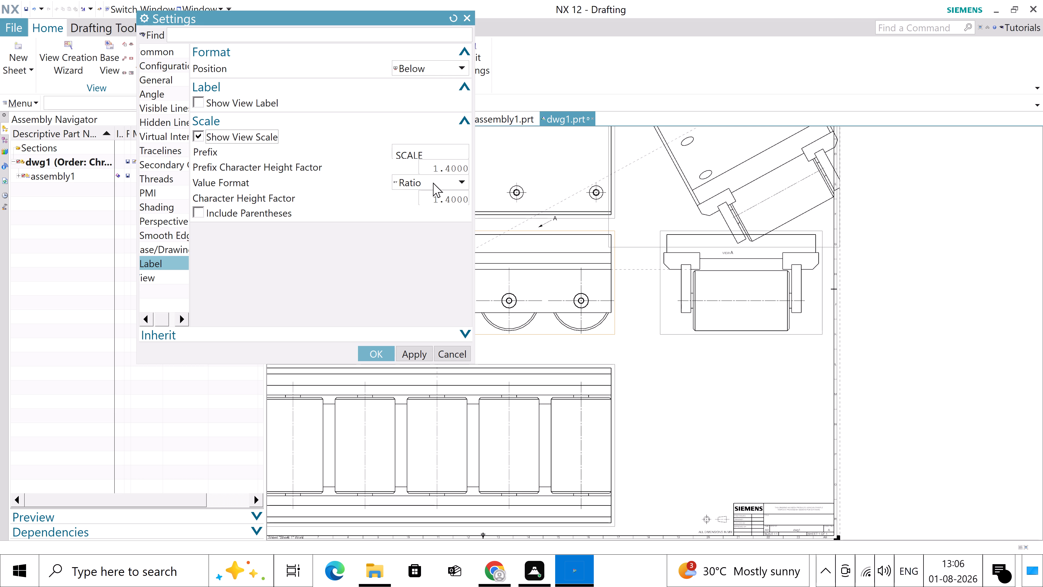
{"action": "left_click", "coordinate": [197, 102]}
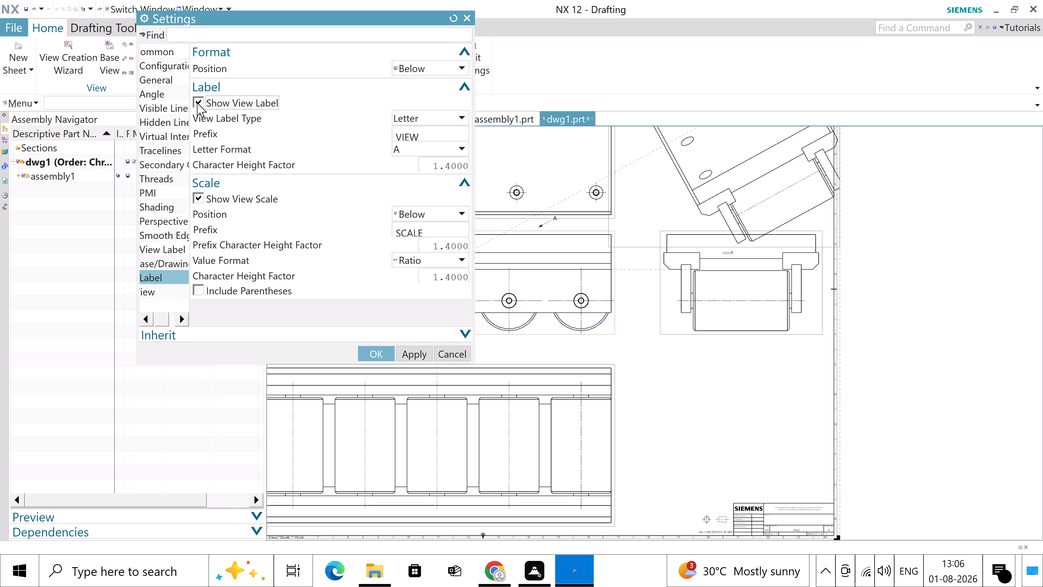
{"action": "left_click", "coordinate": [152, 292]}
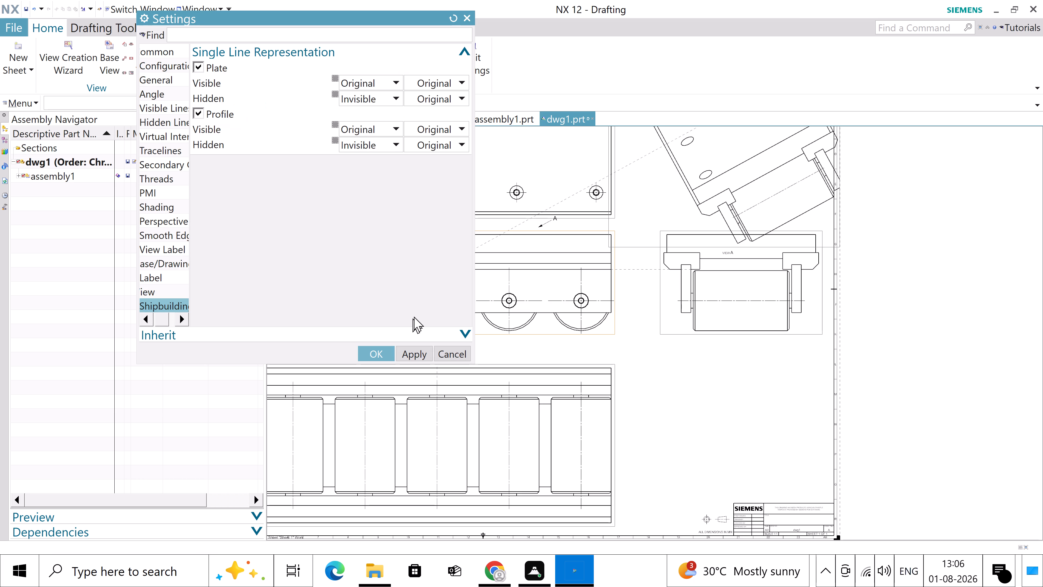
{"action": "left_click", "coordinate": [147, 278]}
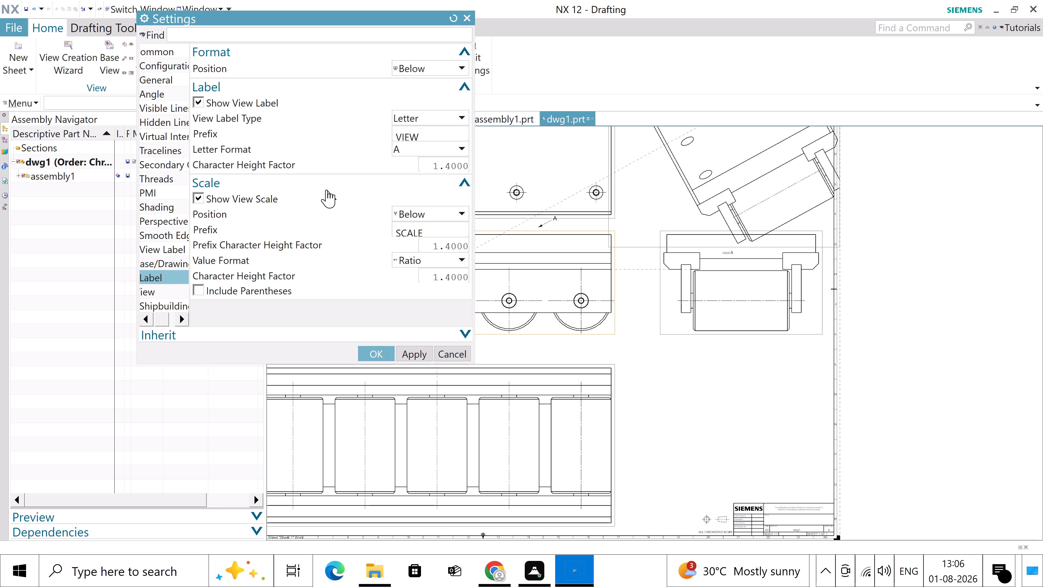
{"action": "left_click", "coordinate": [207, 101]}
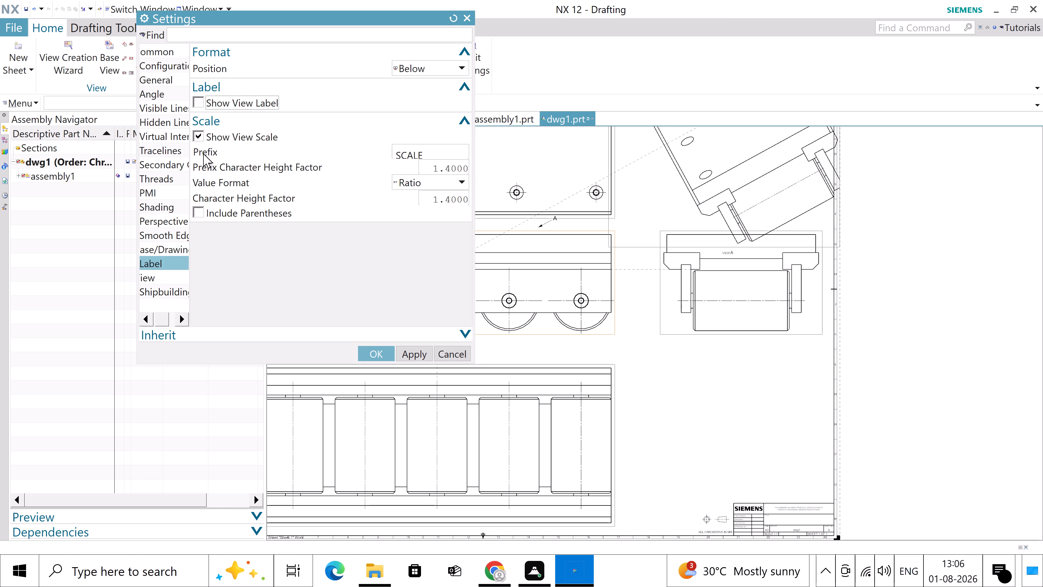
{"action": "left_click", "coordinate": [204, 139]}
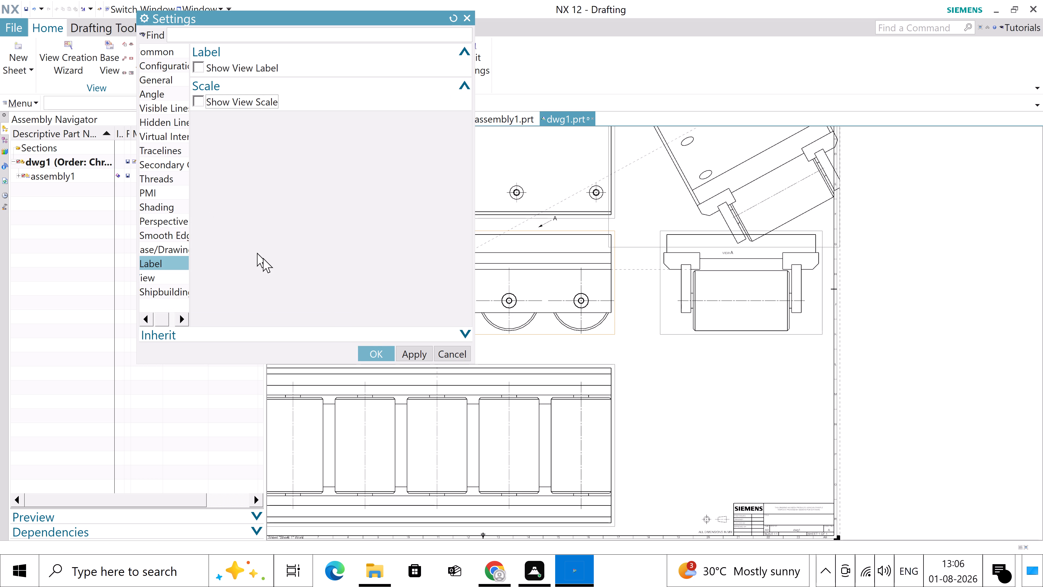
Confirm the Left base view's settings and close the settings dialog.
{"action": "left_click", "coordinate": [170, 253]}
{"action": "left_click", "coordinate": [376, 348]}
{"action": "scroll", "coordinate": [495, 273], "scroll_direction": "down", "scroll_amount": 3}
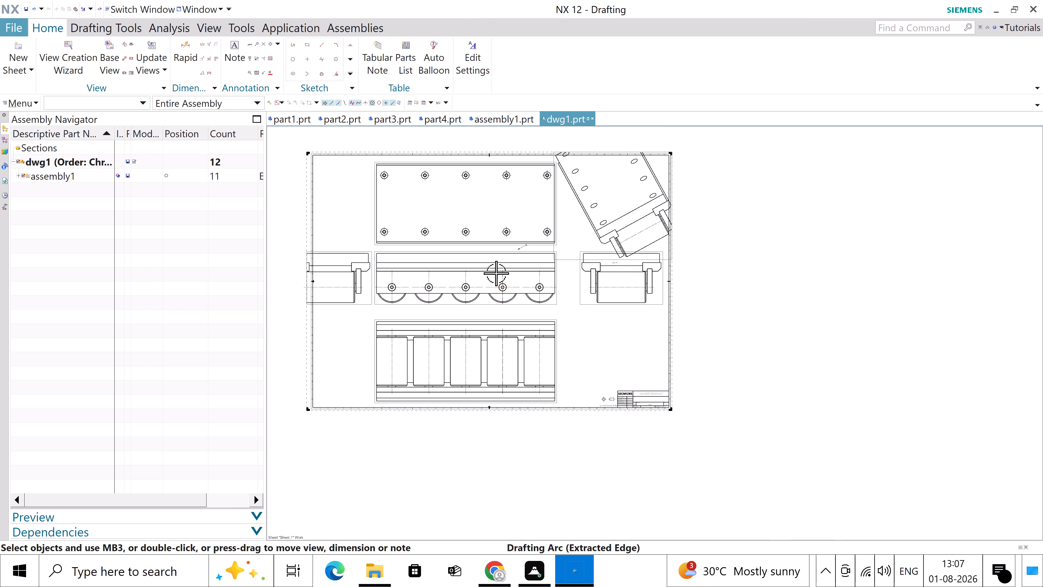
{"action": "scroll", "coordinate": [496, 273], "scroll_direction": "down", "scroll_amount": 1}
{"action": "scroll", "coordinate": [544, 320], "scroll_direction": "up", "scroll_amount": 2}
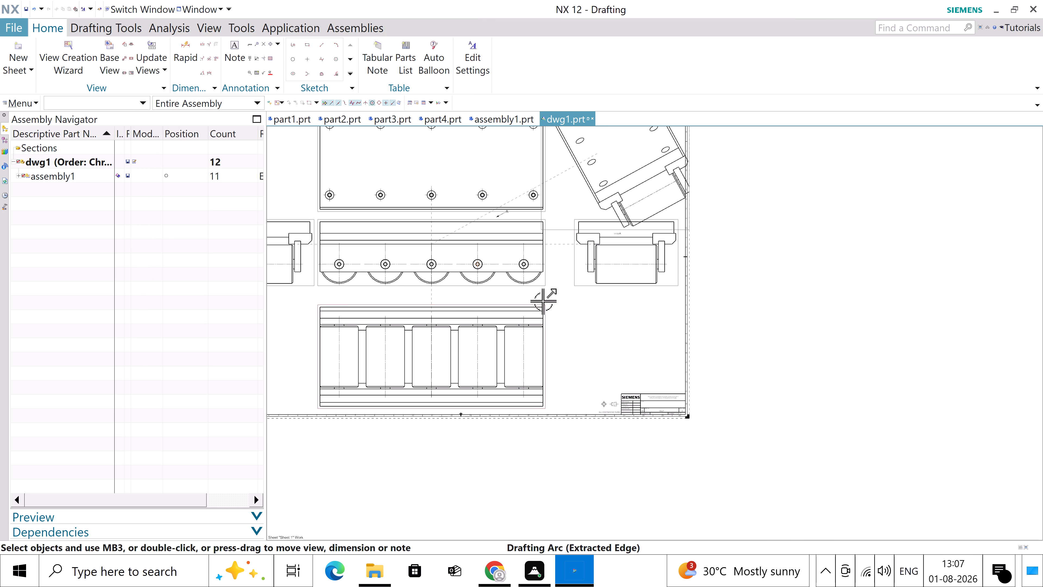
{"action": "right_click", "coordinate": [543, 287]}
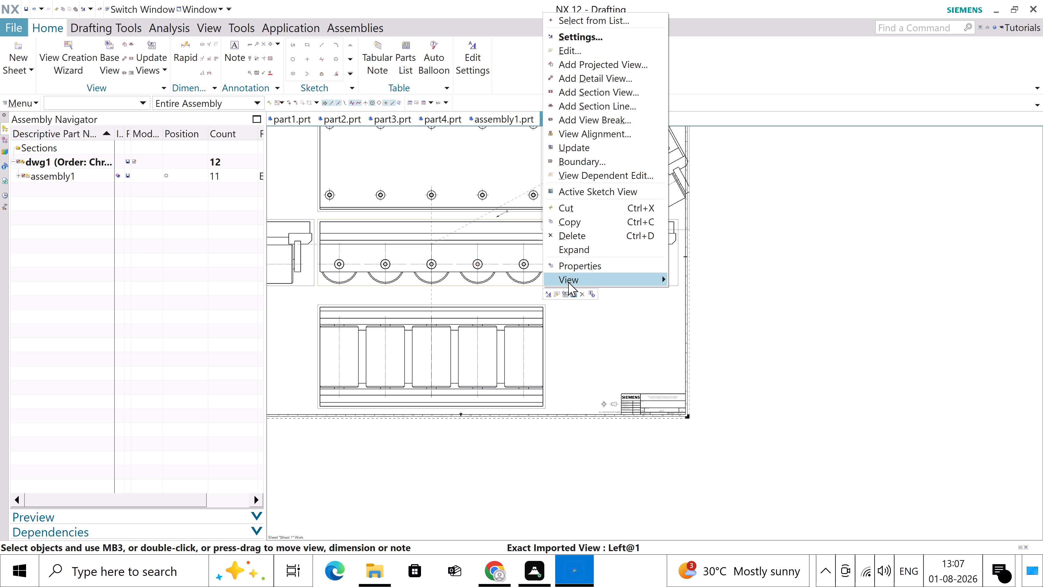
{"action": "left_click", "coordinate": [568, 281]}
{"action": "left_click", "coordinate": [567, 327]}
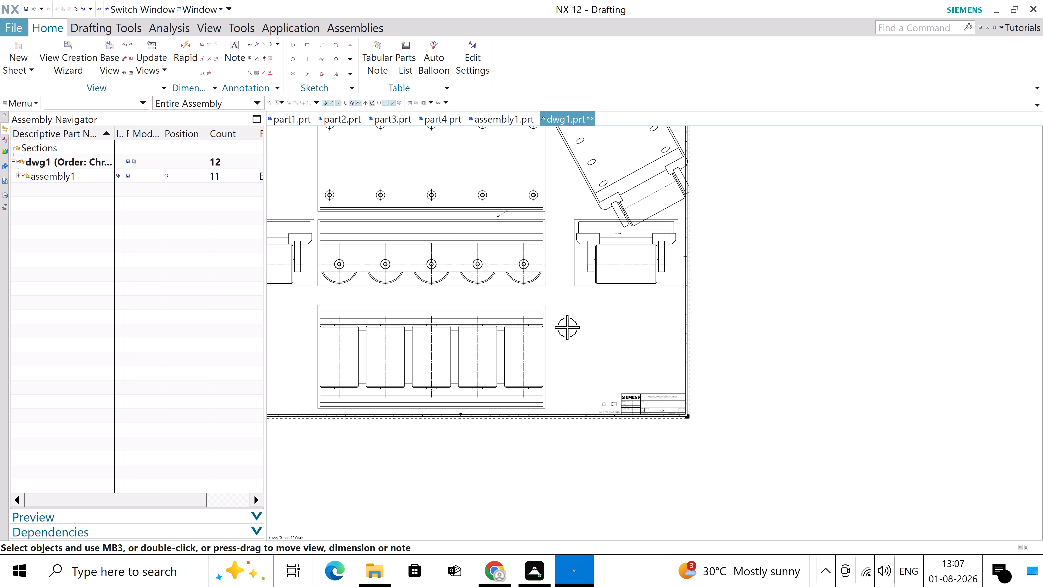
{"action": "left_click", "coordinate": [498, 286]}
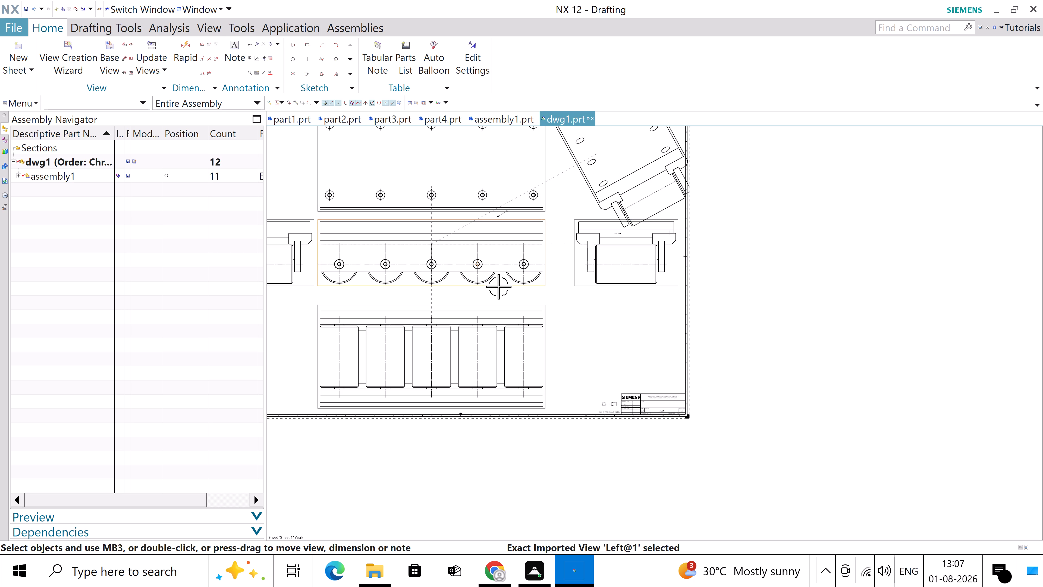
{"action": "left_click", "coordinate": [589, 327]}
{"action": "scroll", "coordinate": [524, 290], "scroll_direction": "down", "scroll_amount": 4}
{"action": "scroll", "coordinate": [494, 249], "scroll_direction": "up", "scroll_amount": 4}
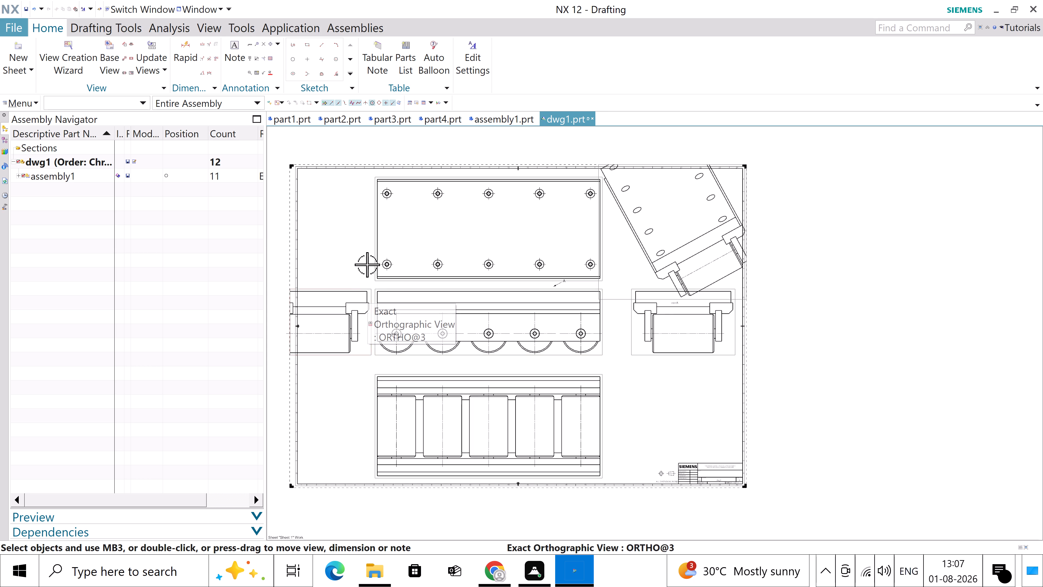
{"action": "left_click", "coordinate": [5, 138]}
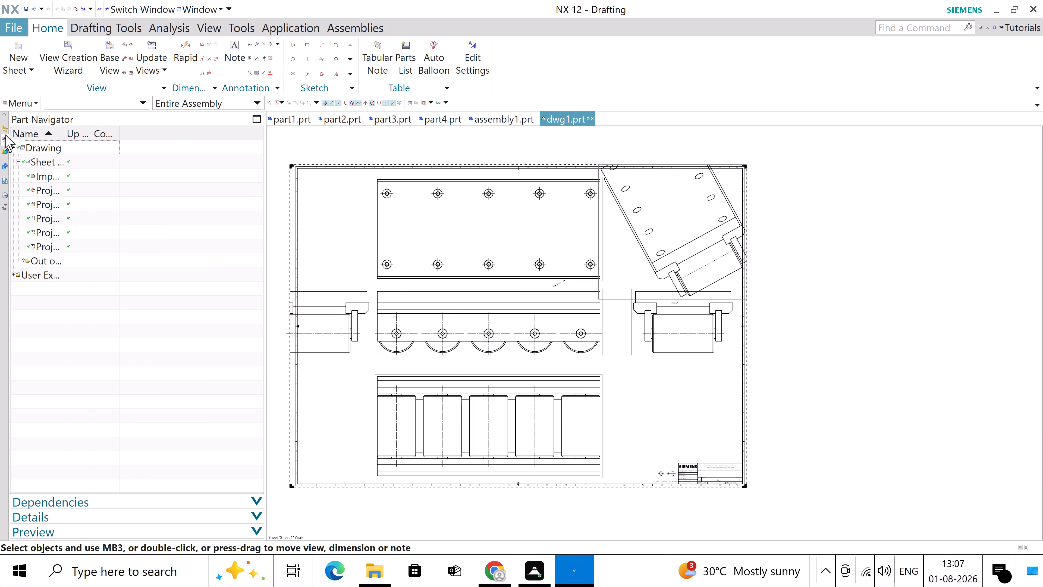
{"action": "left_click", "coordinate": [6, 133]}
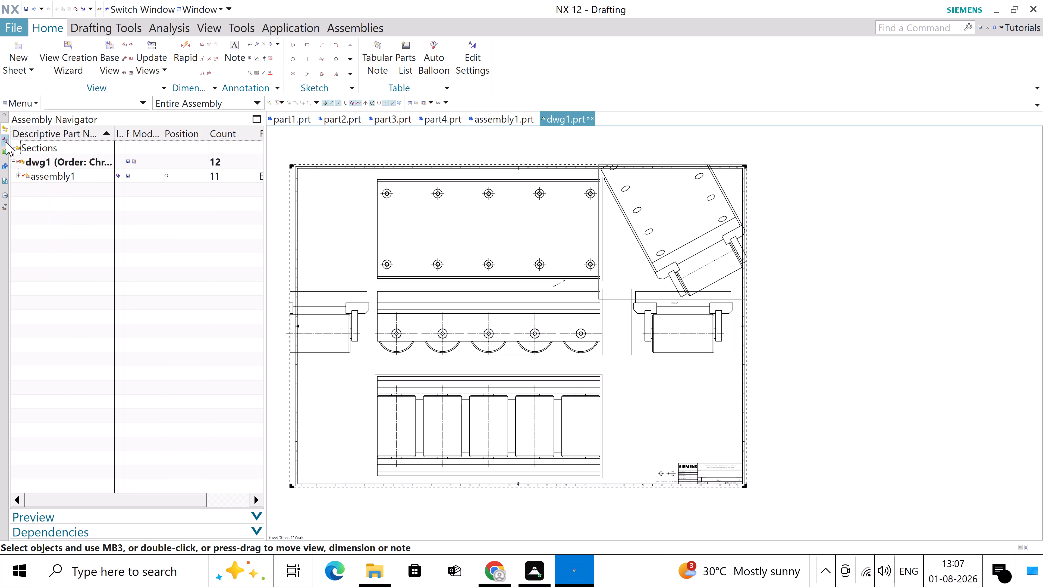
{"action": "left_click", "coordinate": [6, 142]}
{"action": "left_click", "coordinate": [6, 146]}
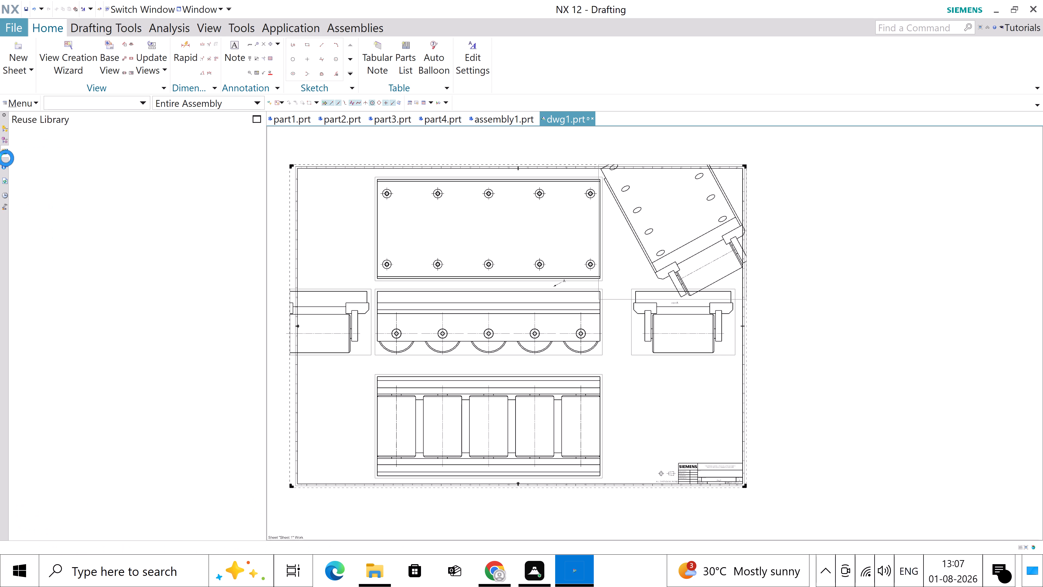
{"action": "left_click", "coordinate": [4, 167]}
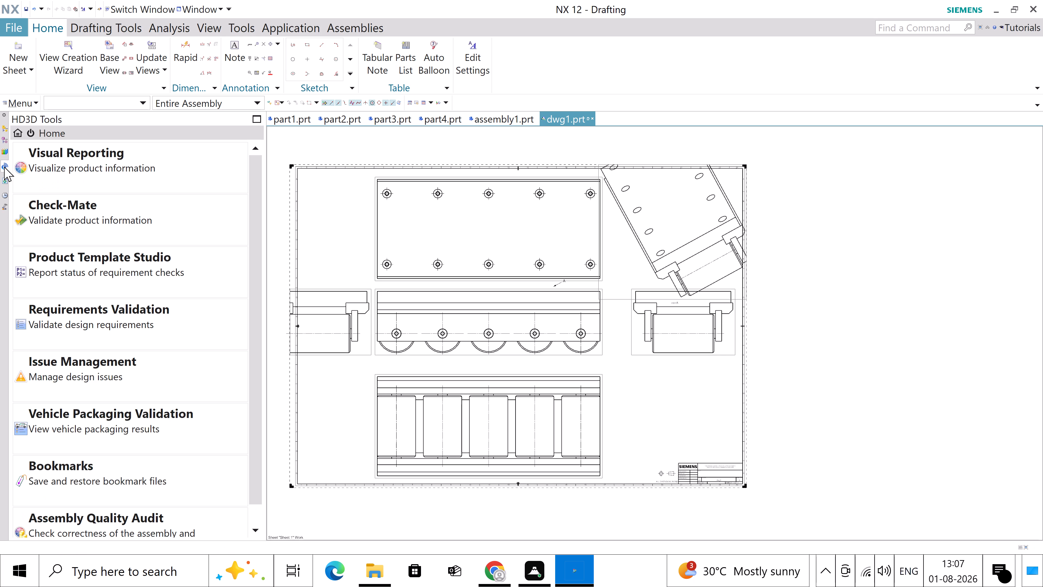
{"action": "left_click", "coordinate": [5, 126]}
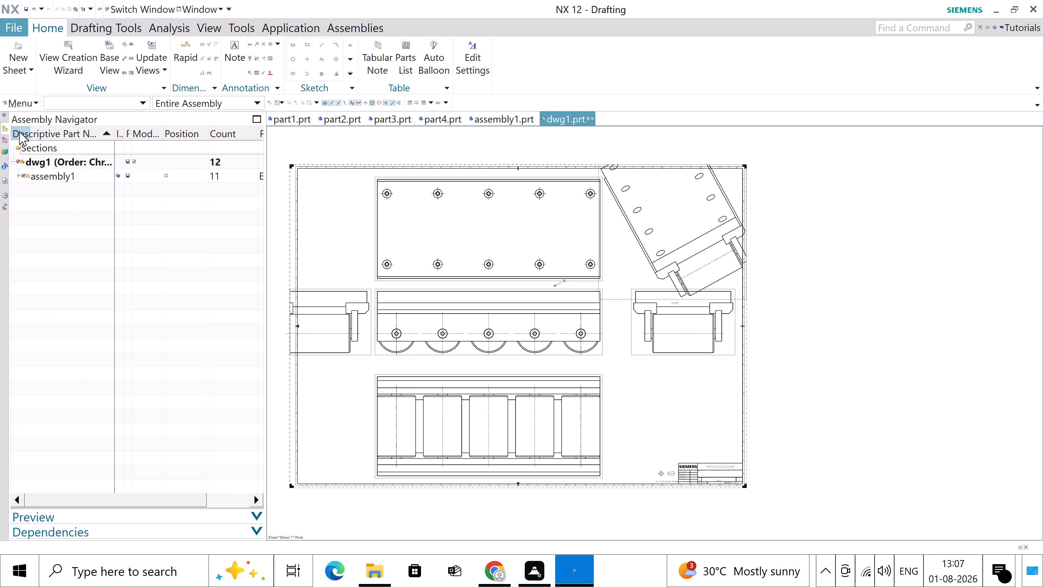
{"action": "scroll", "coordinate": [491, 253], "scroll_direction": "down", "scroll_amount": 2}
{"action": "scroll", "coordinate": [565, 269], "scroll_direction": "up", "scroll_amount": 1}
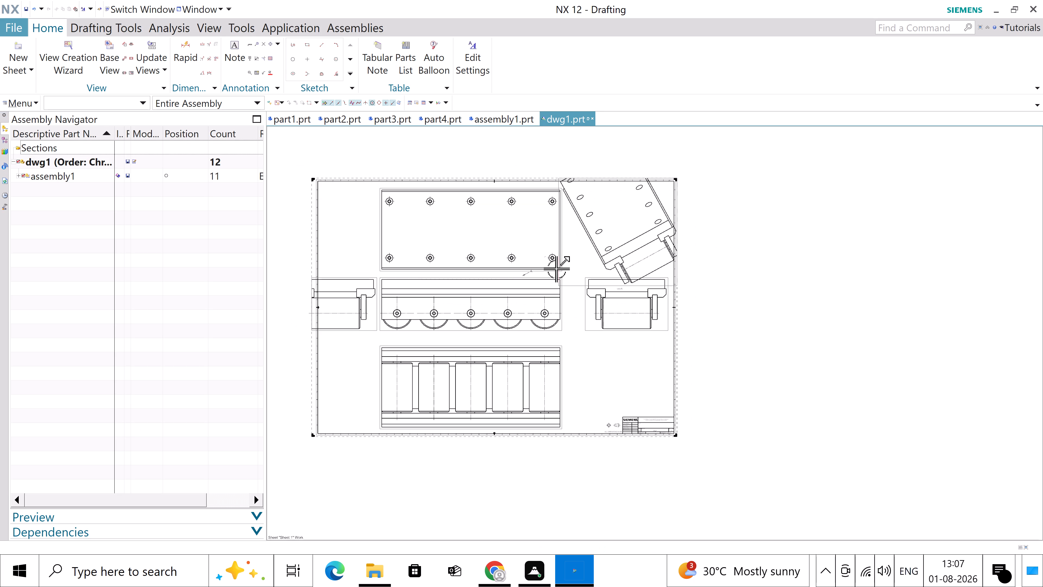
Examine the Attributes and General properties of the projected view below the base view, and those of the Left base view.
{"action": "right_click", "coordinate": [563, 349]}
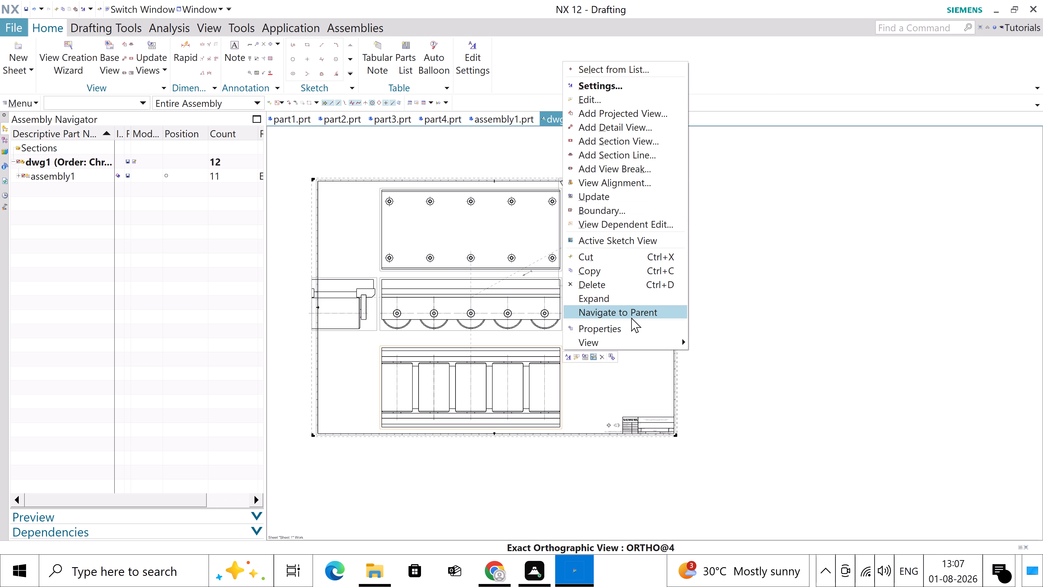
{"action": "left_click", "coordinate": [628, 326]}
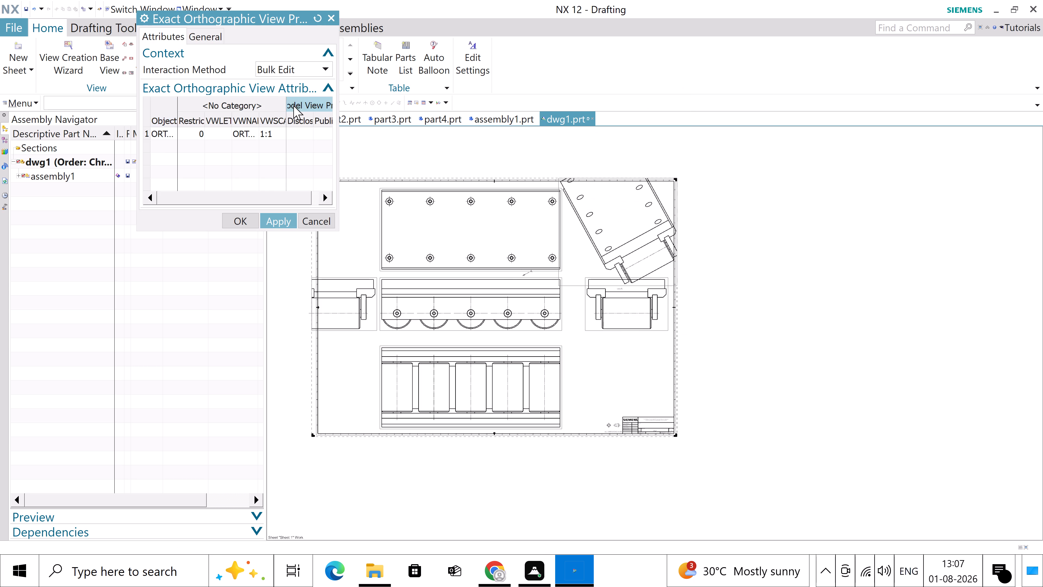
{"action": "left_click", "coordinate": [196, 30]}
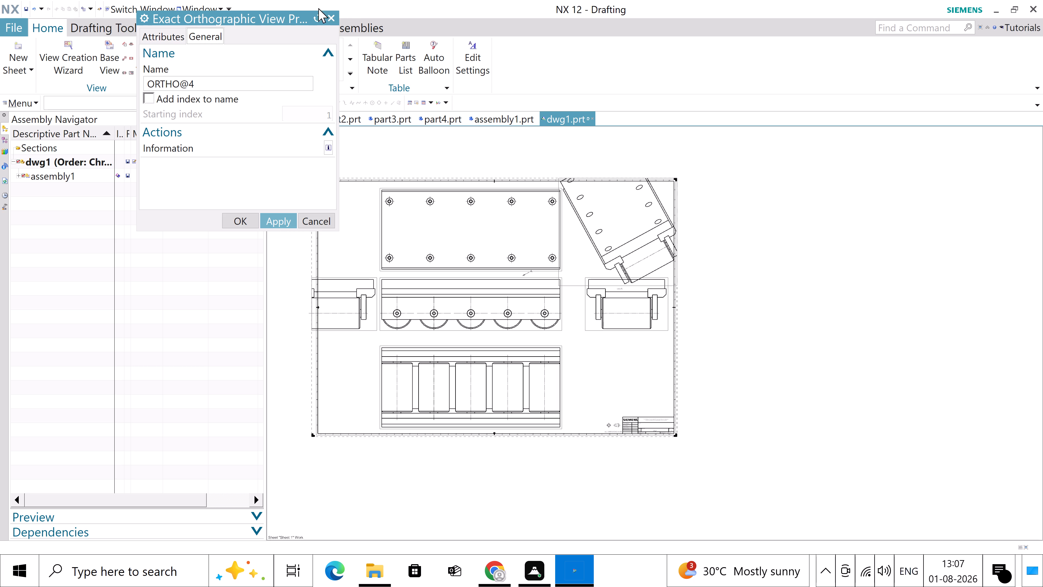
{"action": "left_click", "coordinate": [325, 18]}
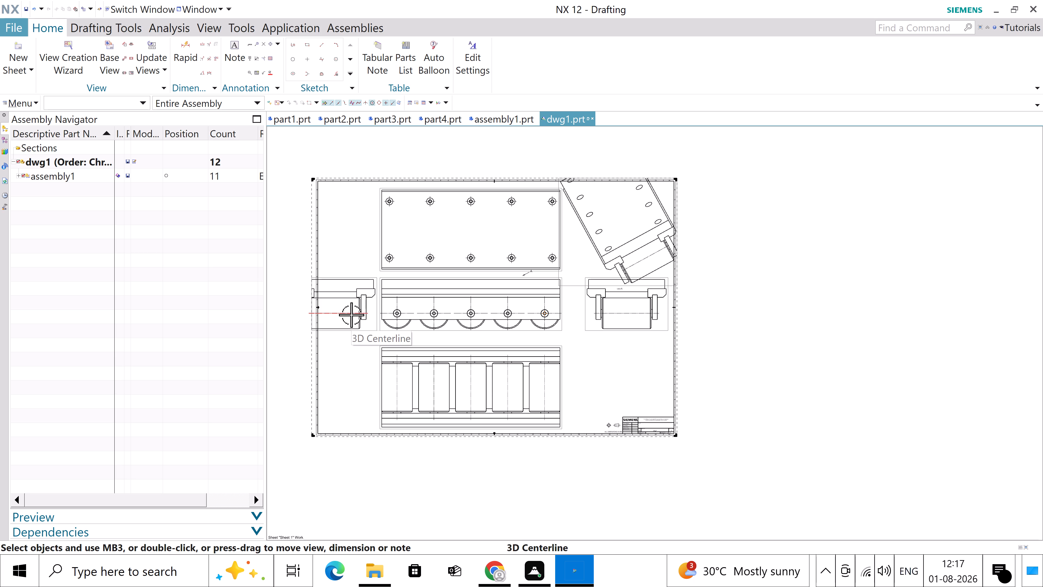
{"action": "scroll", "coordinate": [506, 411], "scroll_direction": "up", "scroll_amount": 1}
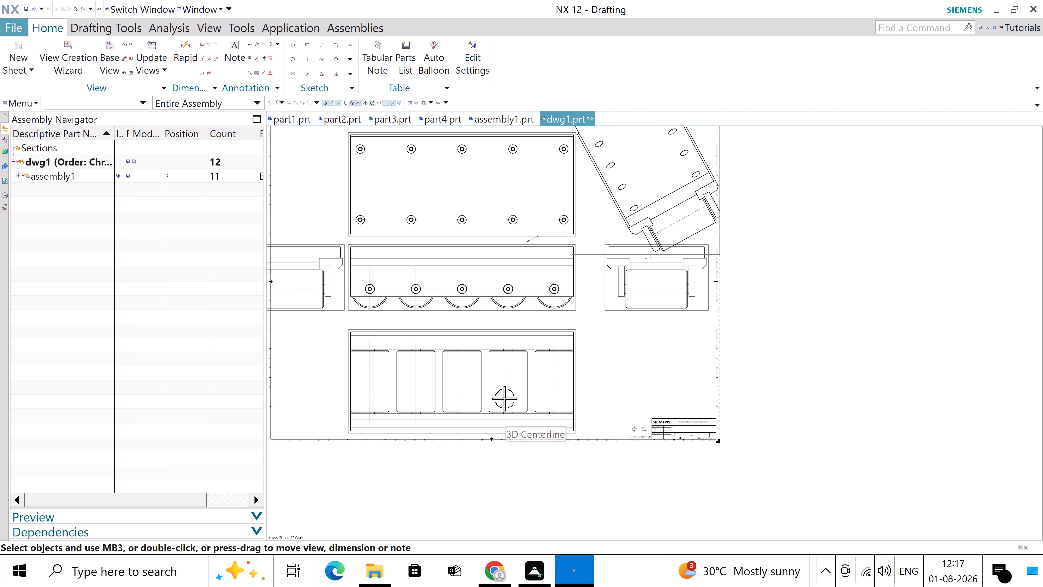
{"action": "scroll", "coordinate": [504, 398], "scroll_direction": "down", "scroll_amount": 1}
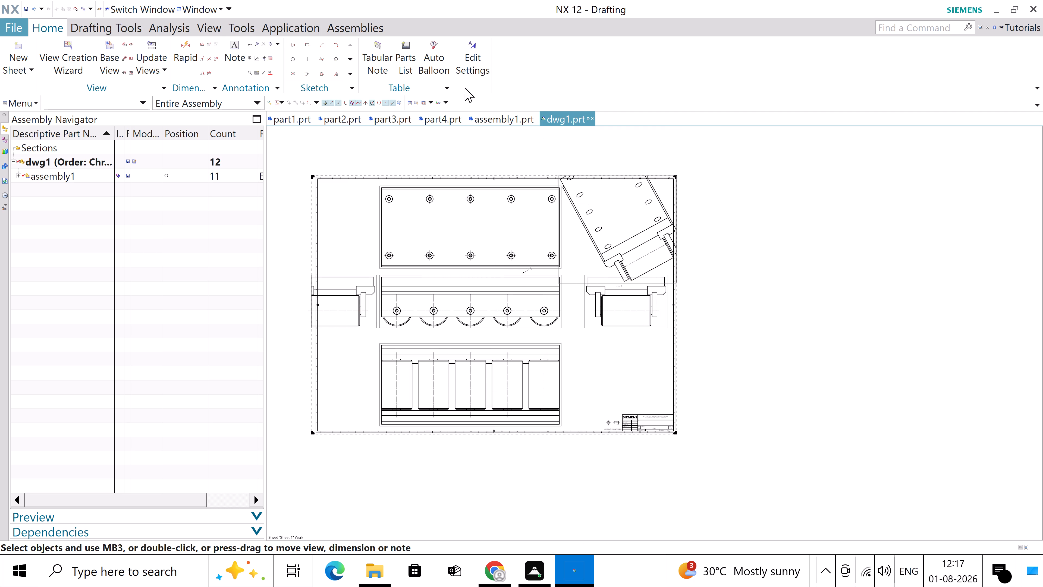
{"action": "scroll", "coordinate": [436, 252], "scroll_direction": "up", "scroll_amount": 3}
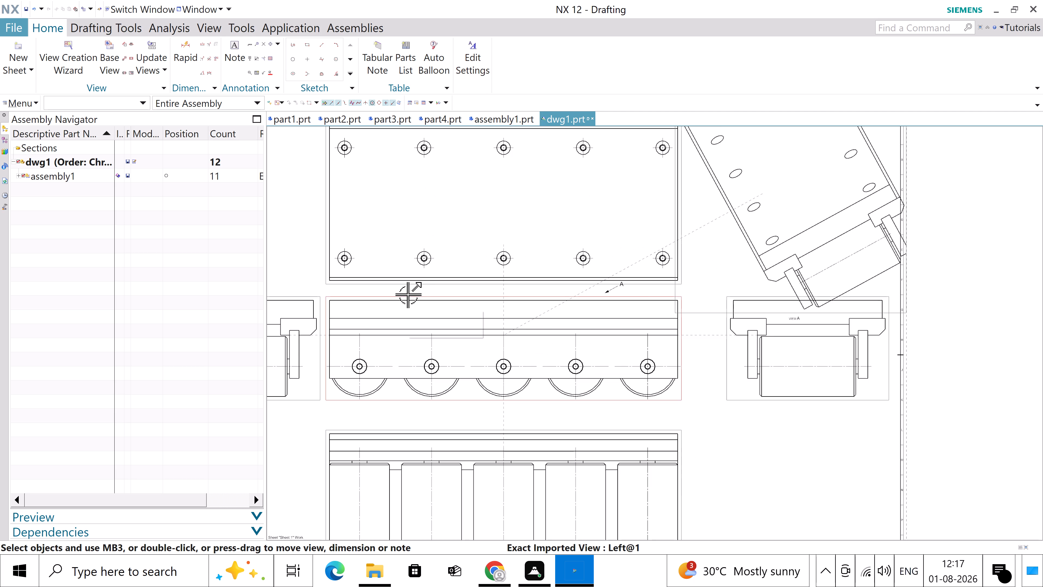
{"action": "left_click", "coordinate": [408, 294]}
{"action": "right_click", "coordinate": [408, 294]}
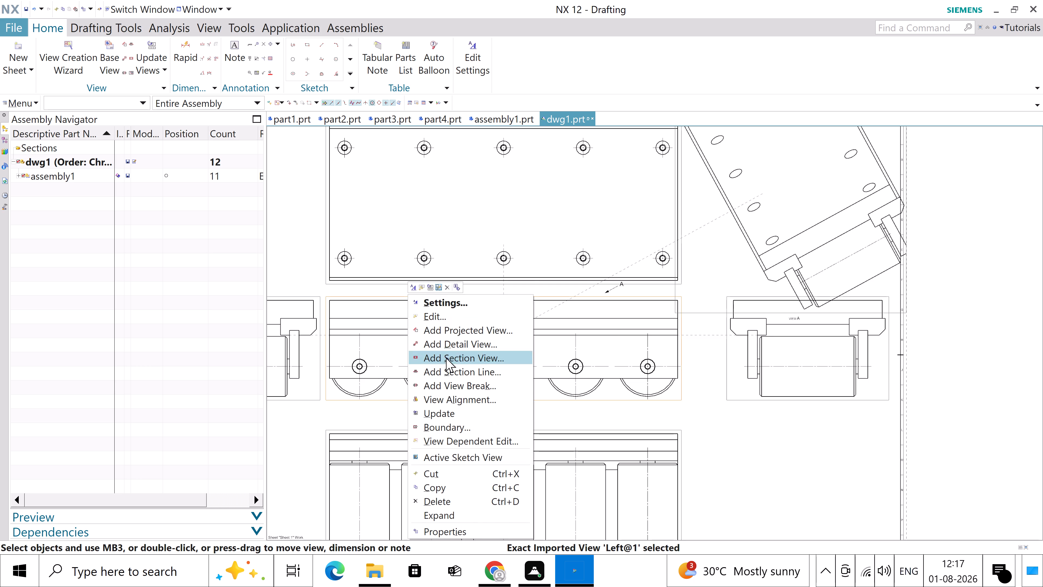
{"action": "left_click", "coordinate": [447, 531]}
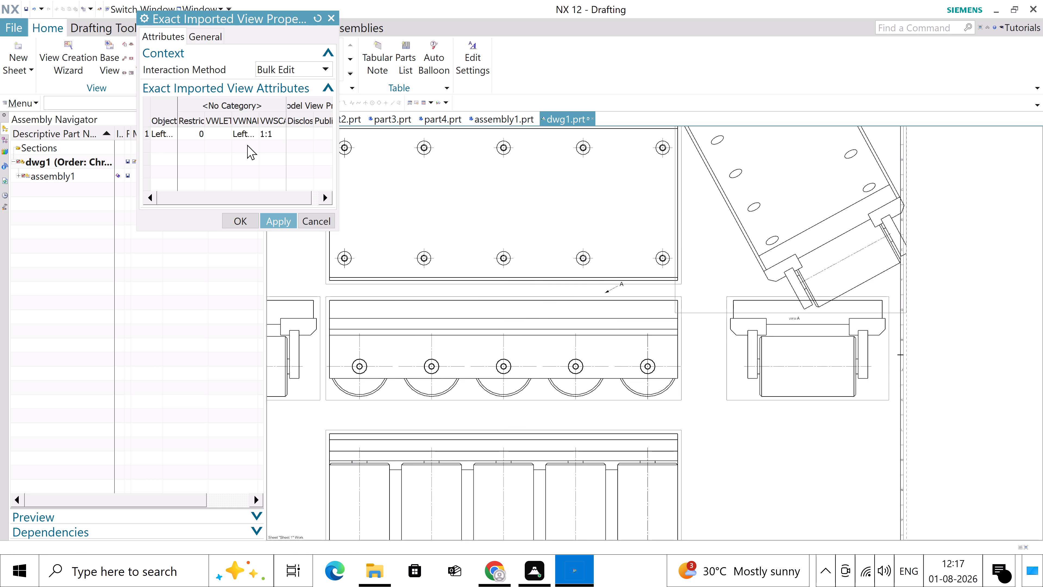
{"action": "left_click", "coordinate": [283, 71]}
{"action": "left_click", "coordinate": [283, 71]}
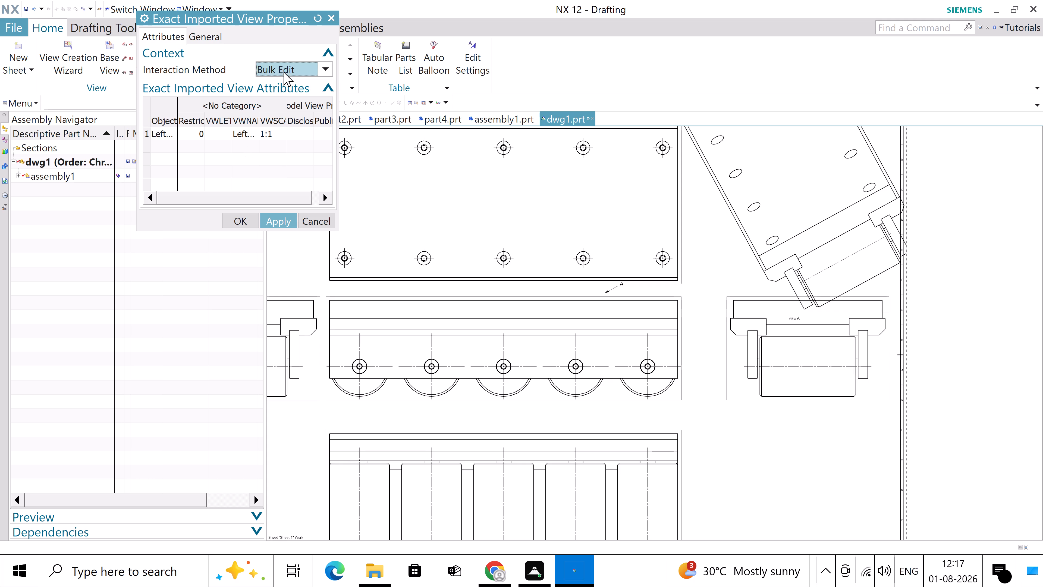
{"action": "left_click", "coordinate": [220, 38]}
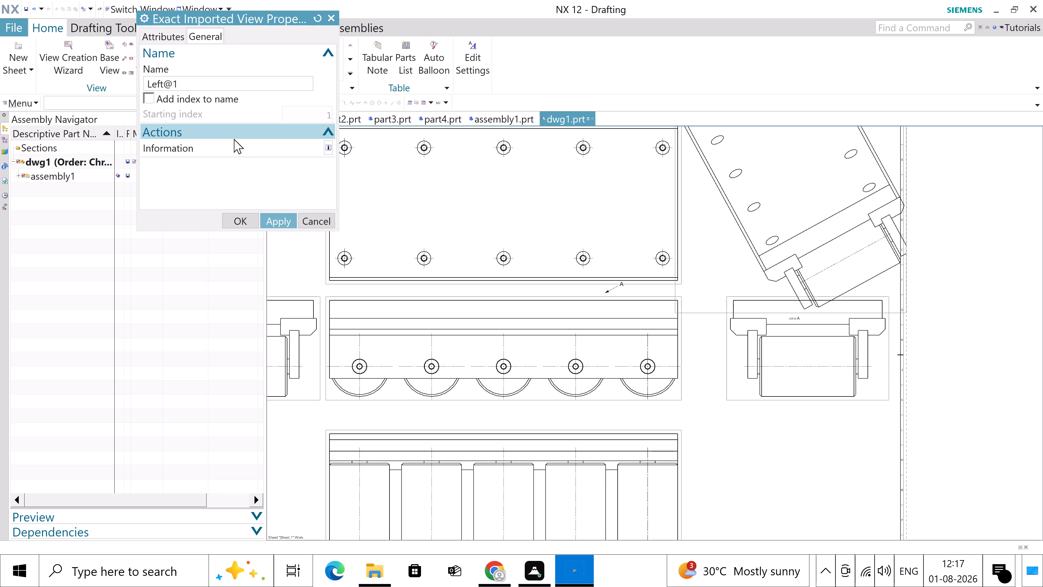
{"action": "left_click", "coordinate": [330, 20]}
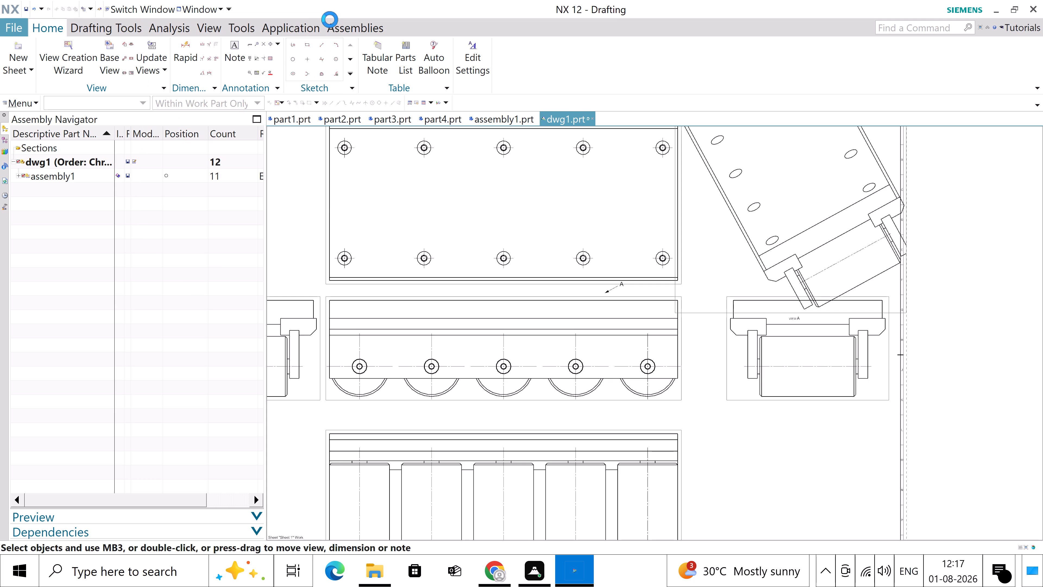
Undo the placement of the diagonal projected view in the sheet's upper-right corner.
{"action": "scroll", "coordinate": [433, 331], "scroll_direction": "down", "scroll_amount": 2}
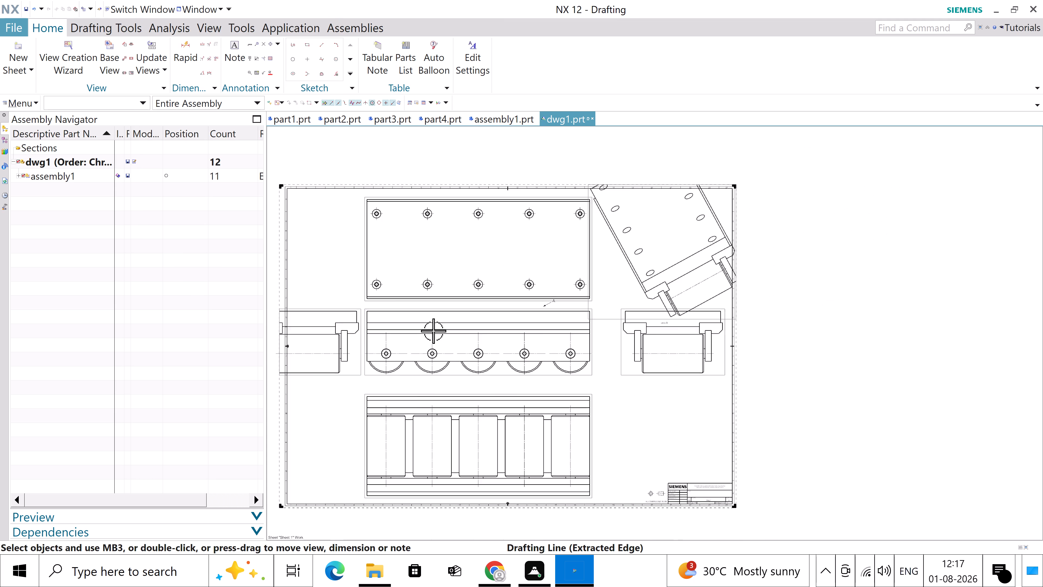
{"action": "scroll", "coordinate": [433, 331], "scroll_direction": "down", "scroll_amount": 1}
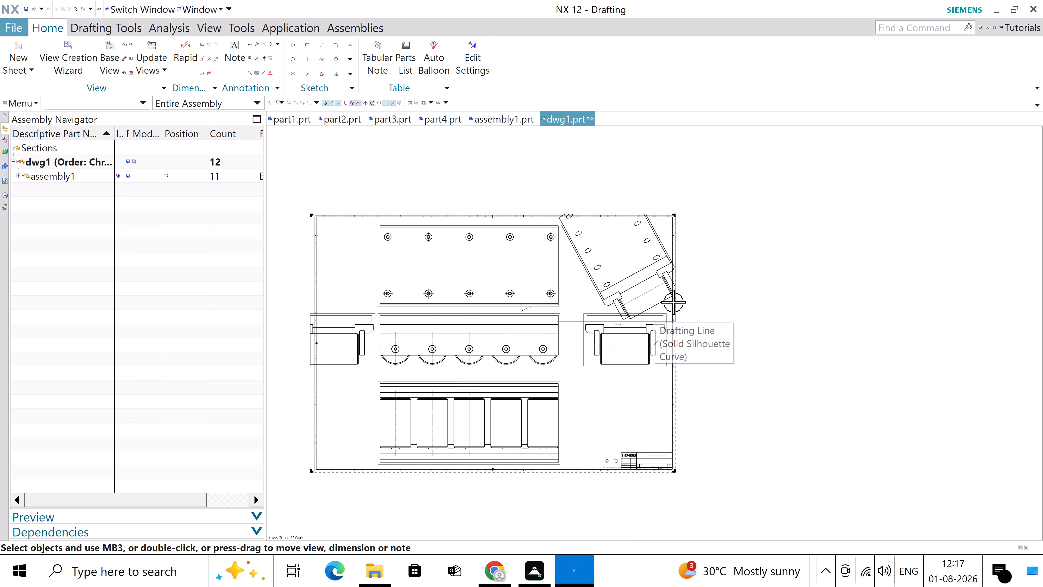
{"action": "left_click", "coordinate": [657, 245]}
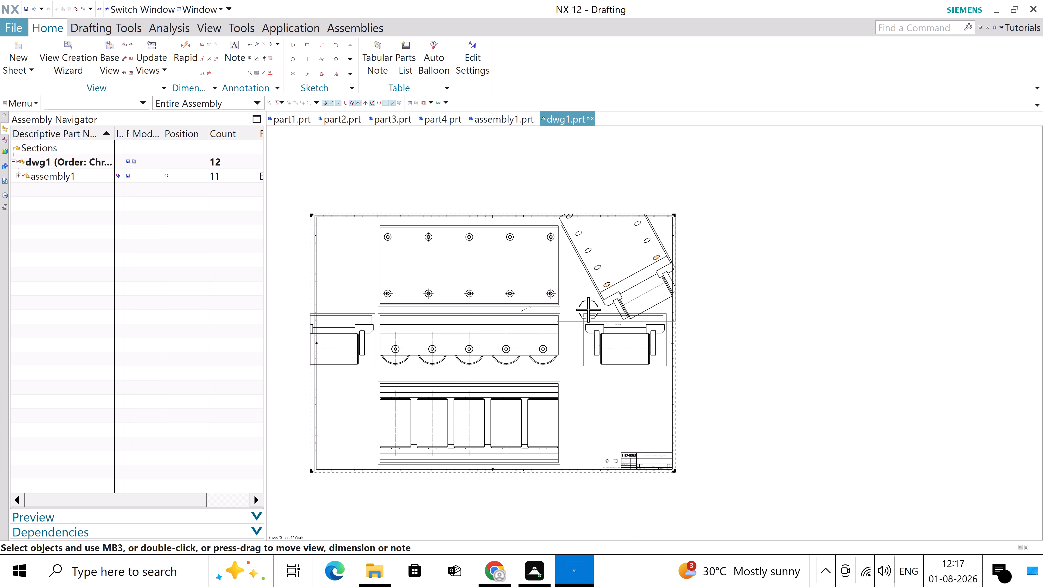
{"action": "scroll", "coordinate": [535, 370], "scroll_direction": "up", "scroll_amount": 3}
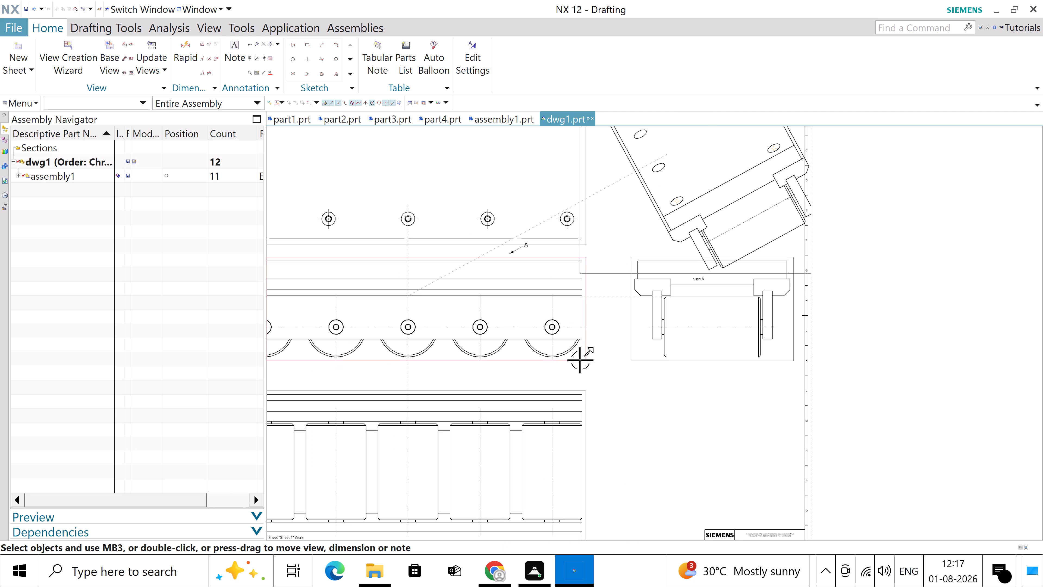
{"action": "left_click", "coordinate": [580, 360]}
{"action": "scroll", "coordinate": [580, 360], "scroll_direction": "down", "scroll_amount": 2}
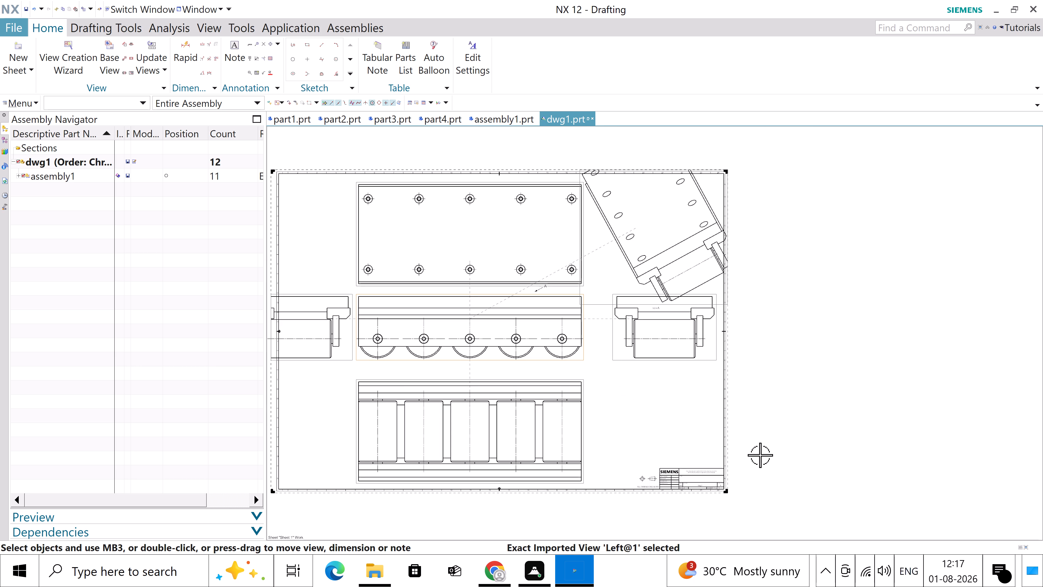
{"action": "key", "text": "ctrl+z"}
{"action": "key", "text": "ctrl+z"}
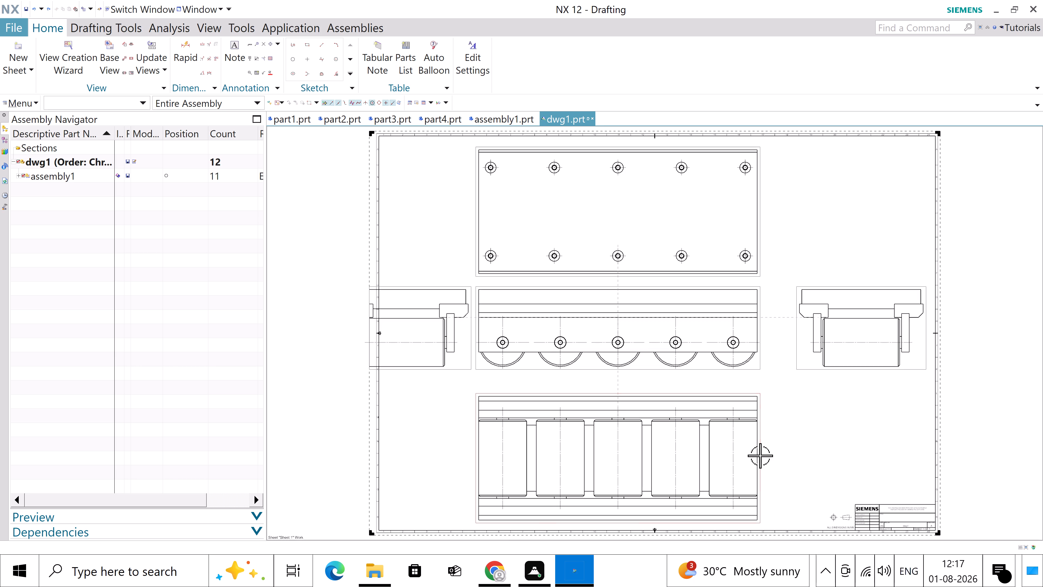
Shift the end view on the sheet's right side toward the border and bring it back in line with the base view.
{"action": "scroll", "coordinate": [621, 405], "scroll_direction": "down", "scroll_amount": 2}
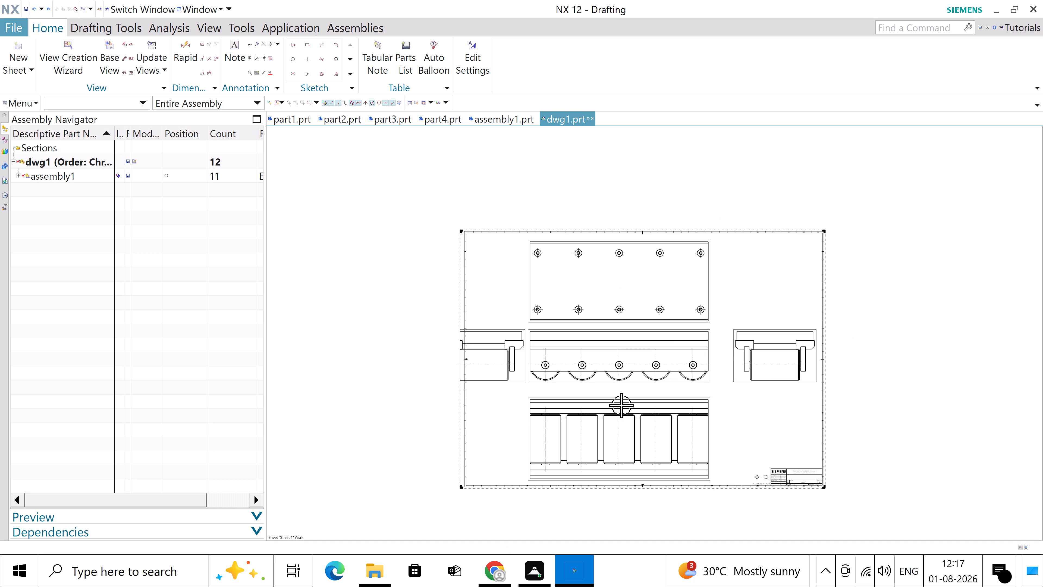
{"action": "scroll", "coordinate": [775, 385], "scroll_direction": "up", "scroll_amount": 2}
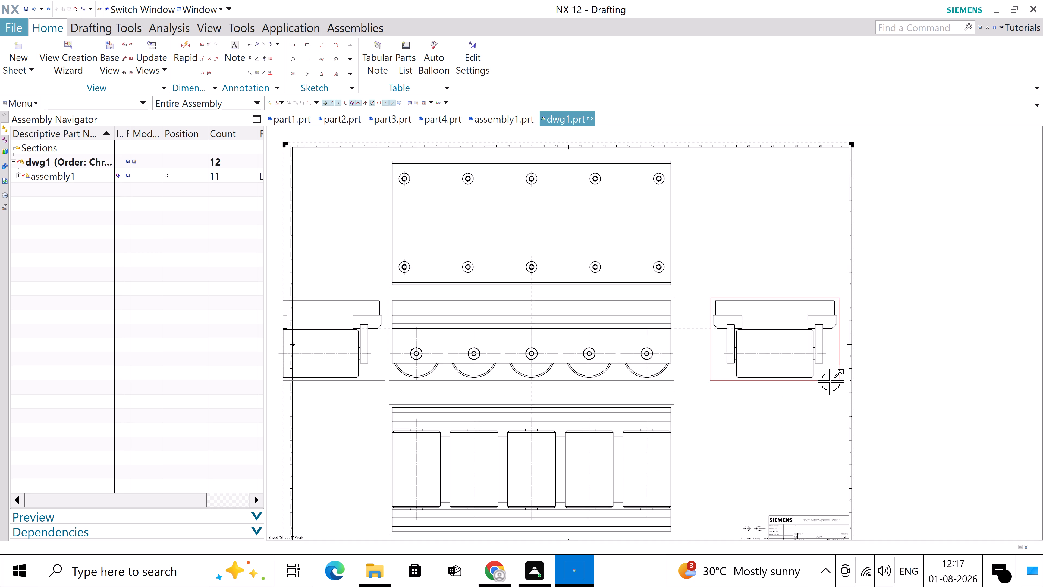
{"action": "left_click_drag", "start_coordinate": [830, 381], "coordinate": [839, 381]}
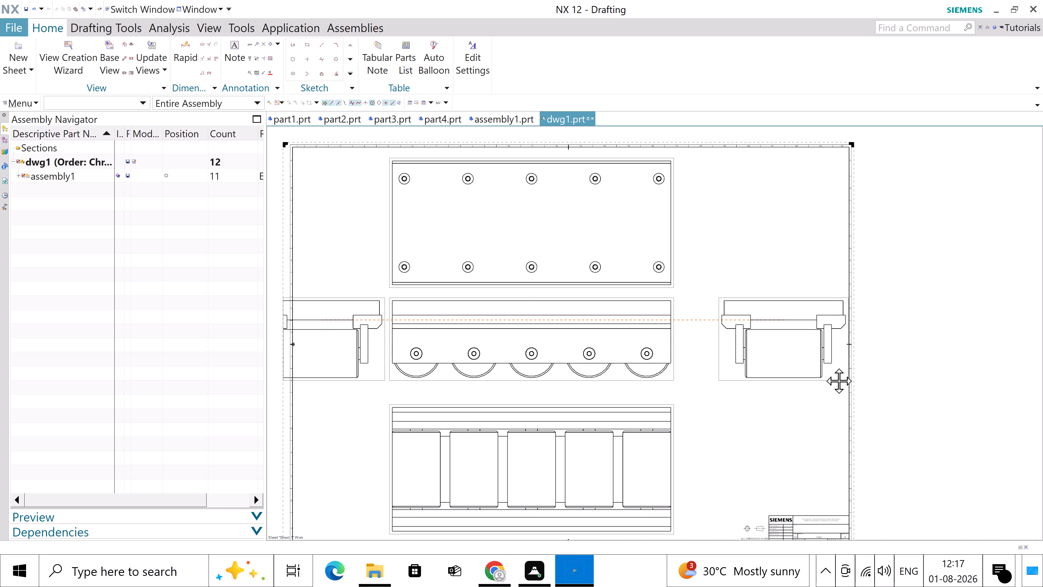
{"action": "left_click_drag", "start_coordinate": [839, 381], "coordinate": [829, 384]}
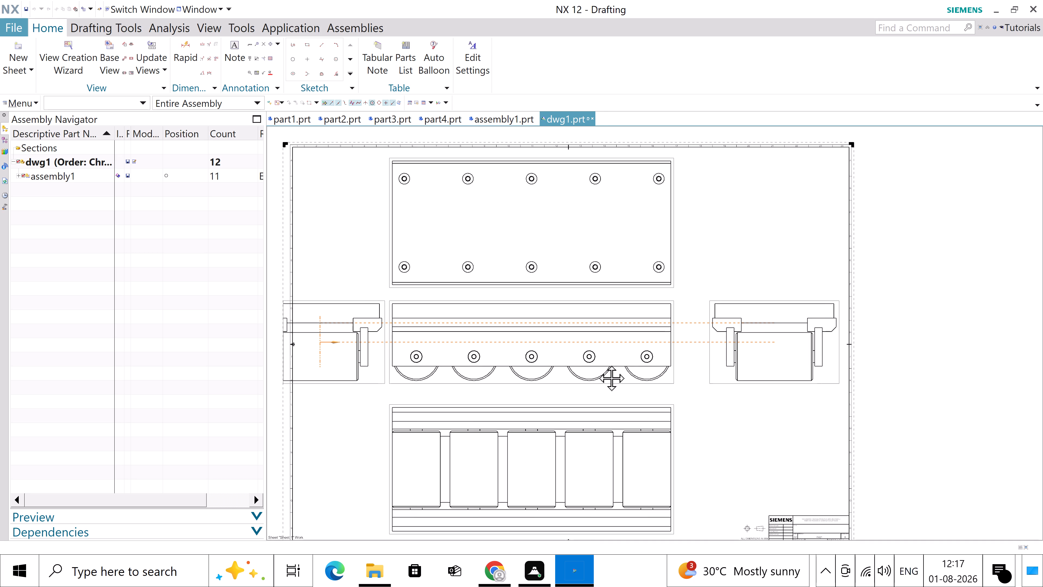
Move the central base view slightly toward the sheet's right side, vertically aligned with the plan views above and below it.
{"action": "left_click_drag", "start_coordinate": [421, 299], "coordinate": [436, 304]}
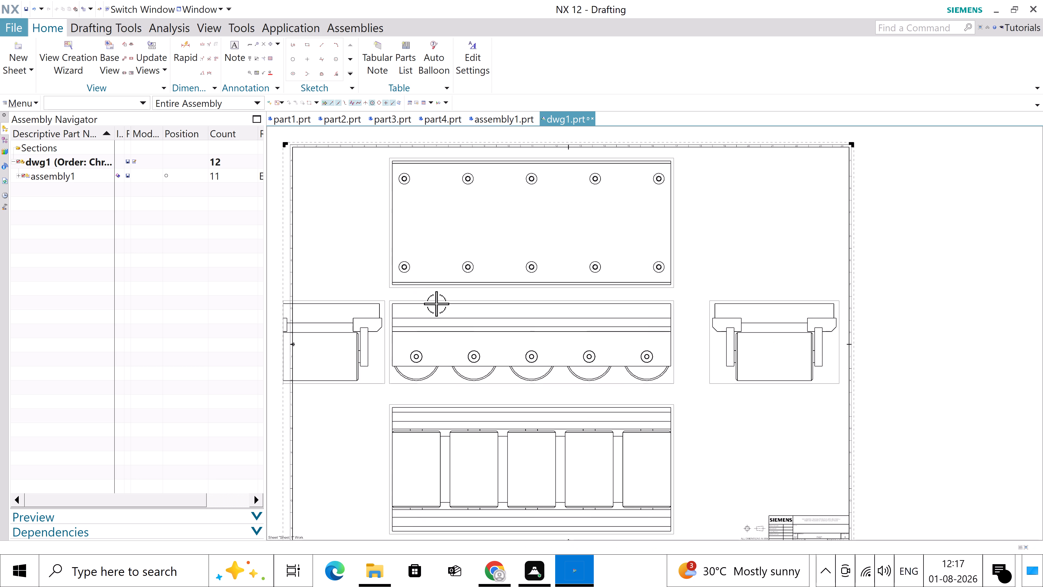
{"action": "left_click_drag", "start_coordinate": [436, 304], "coordinate": [449, 296]}
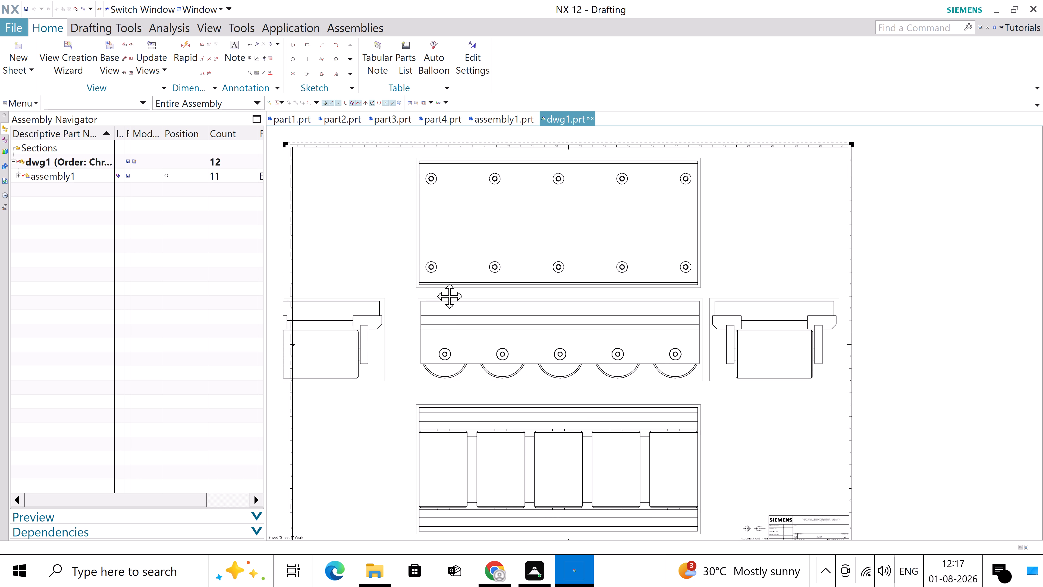
{"action": "left_click_drag", "start_coordinate": [449, 296], "coordinate": [458, 295]}
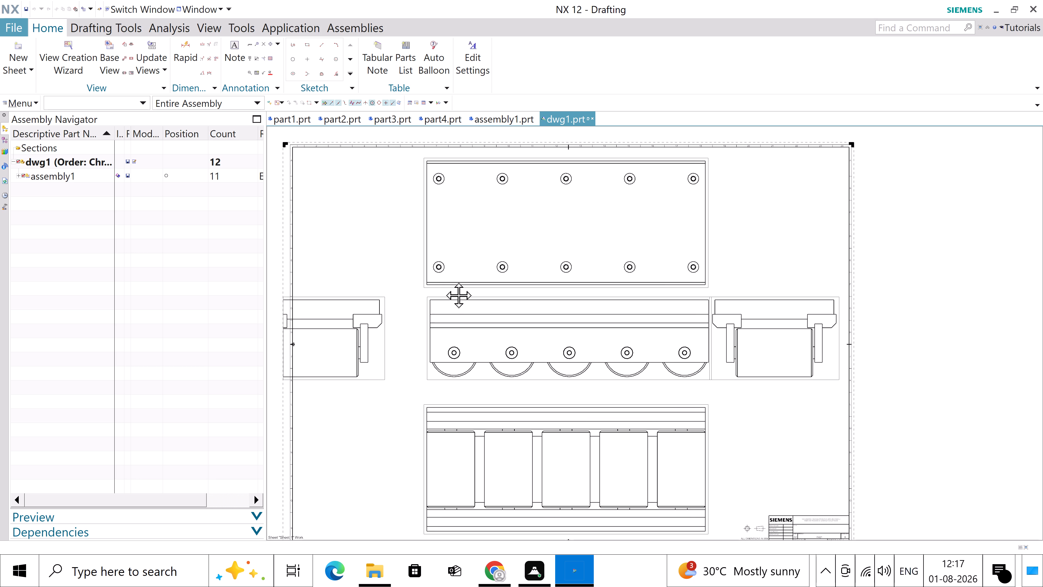
{"action": "left_click_drag", "start_coordinate": [458, 295], "coordinate": [445, 295]}
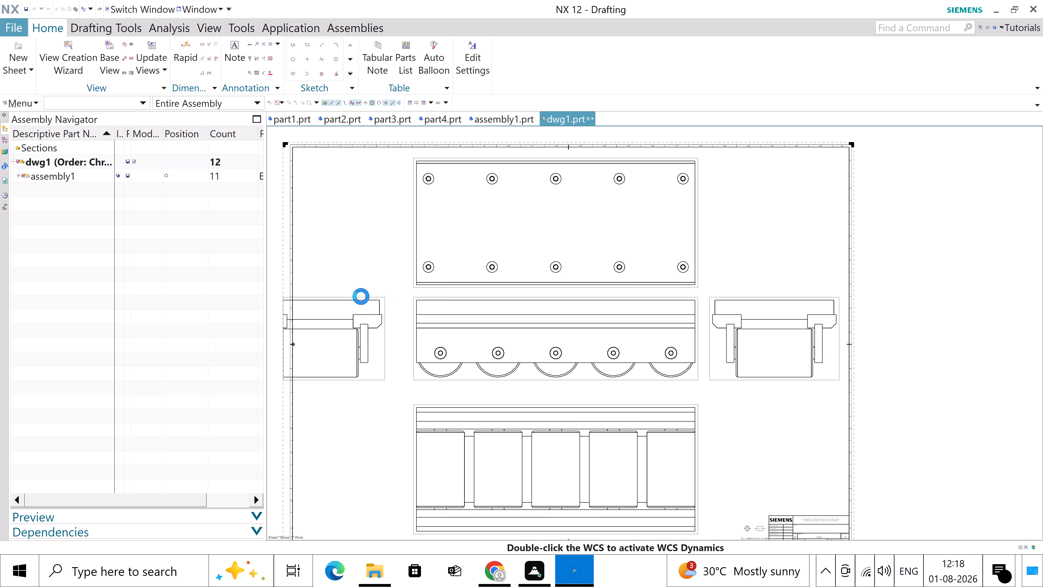
Move the end view on the sheet's left side inward toward the base view, keeping it horizontally aligned with the base view.
{"action": "left_click_drag", "start_coordinate": [360, 296], "coordinate": [371, 296]}
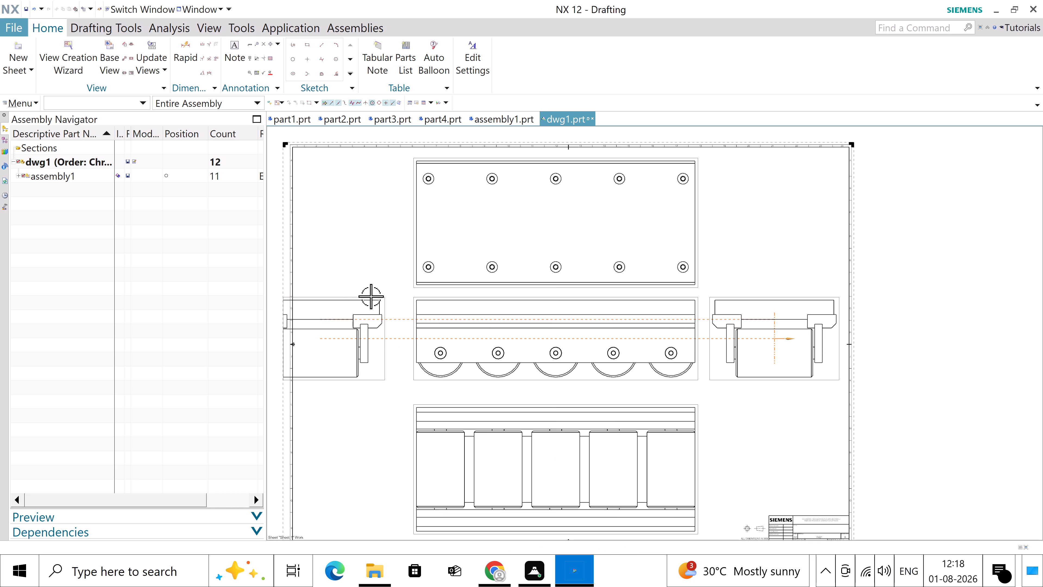
{"action": "left_click_drag", "start_coordinate": [371, 296], "coordinate": [371, 296]}
{"action": "left_click", "coordinate": [371, 296]}
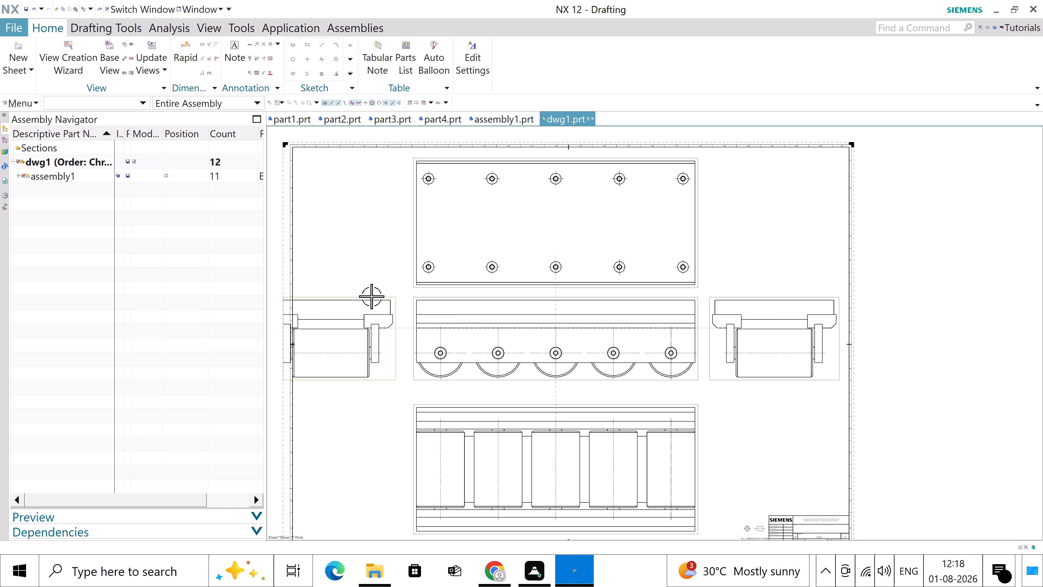
{"action": "left_click_drag", "start_coordinate": [371, 296], "coordinate": [386, 299]}
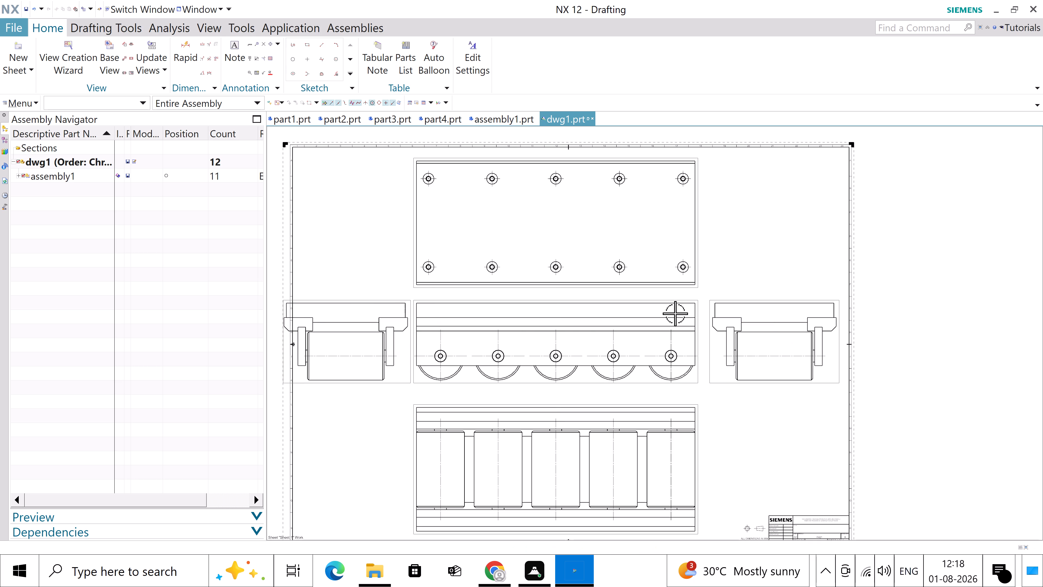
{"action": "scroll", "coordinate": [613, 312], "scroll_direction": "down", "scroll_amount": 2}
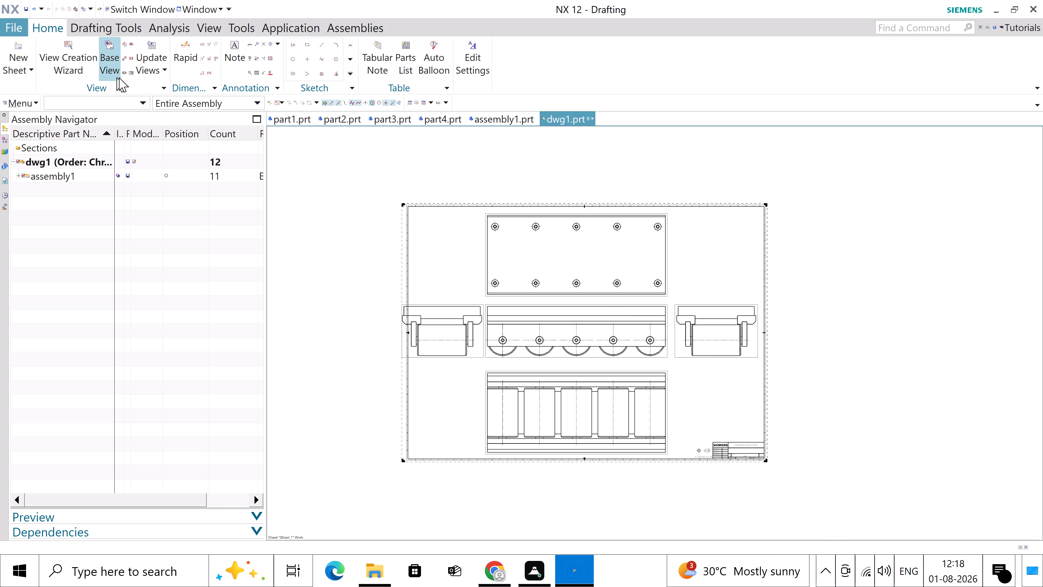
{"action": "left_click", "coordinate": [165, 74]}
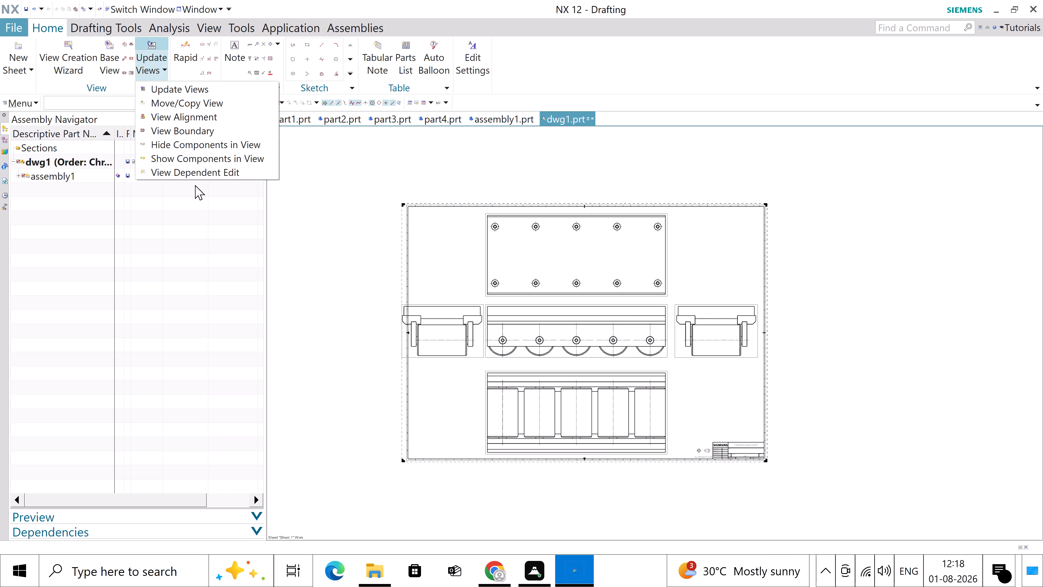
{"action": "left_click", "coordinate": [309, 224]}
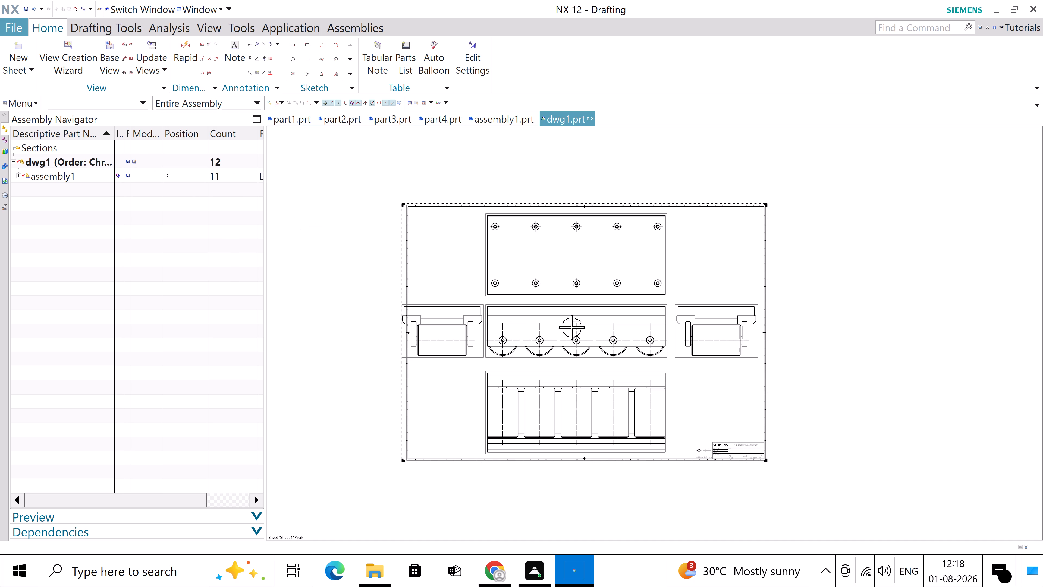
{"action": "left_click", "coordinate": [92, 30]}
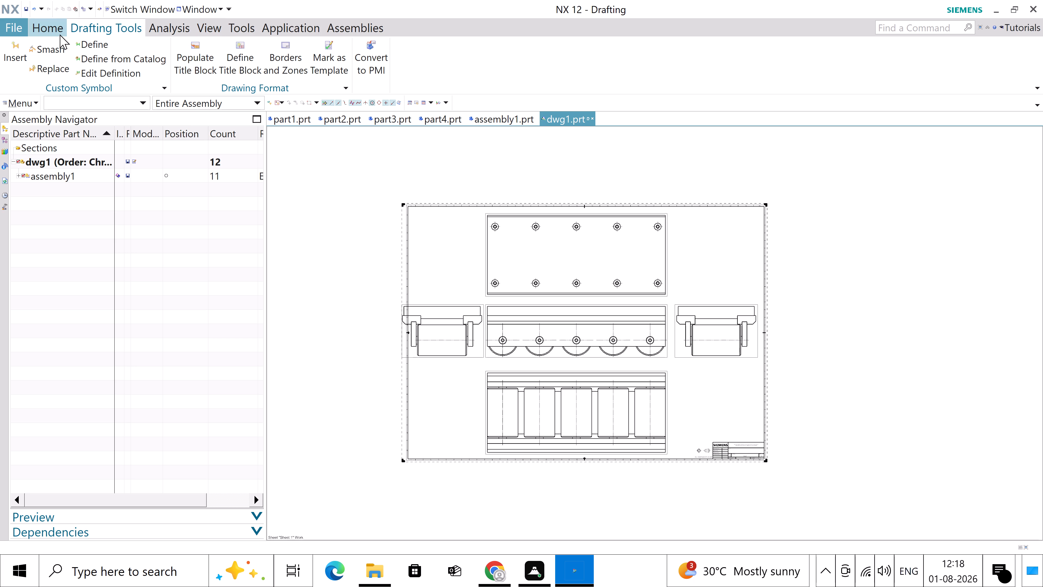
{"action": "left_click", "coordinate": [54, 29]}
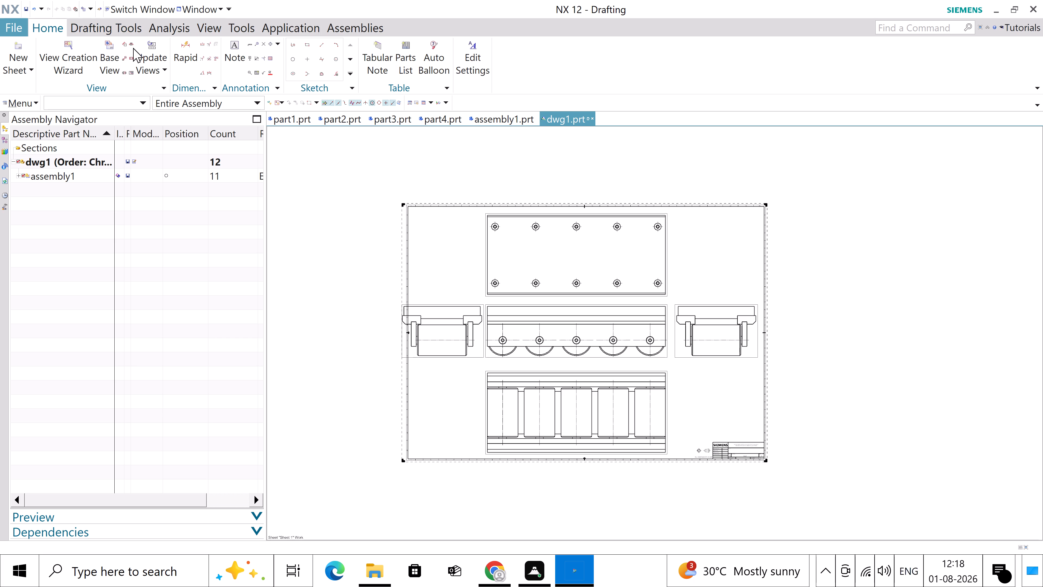
Start the Rapid Dimension command for dimensioning the drawing views.
{"action": "left_click", "coordinate": [175, 58]}
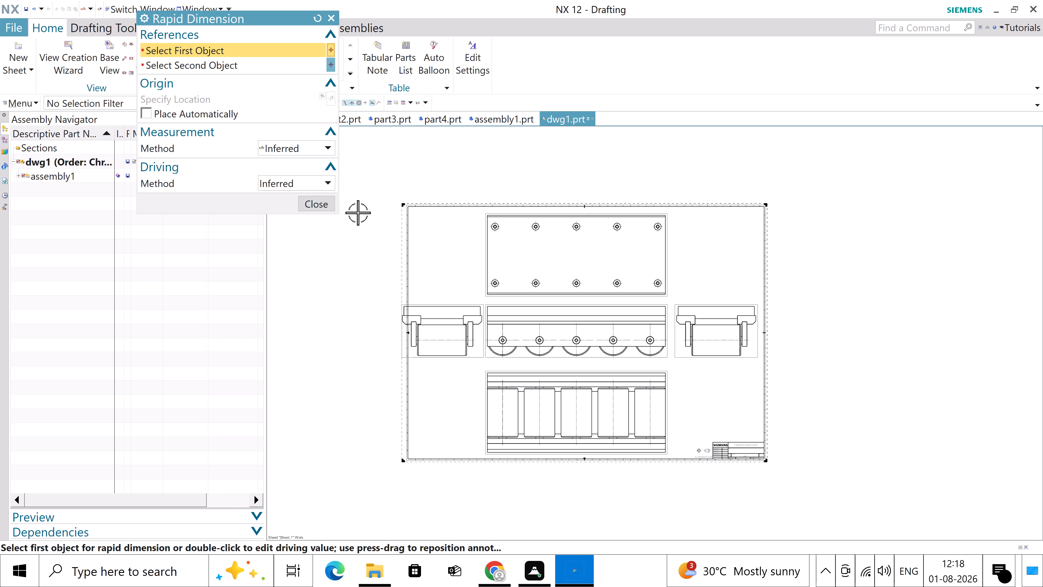
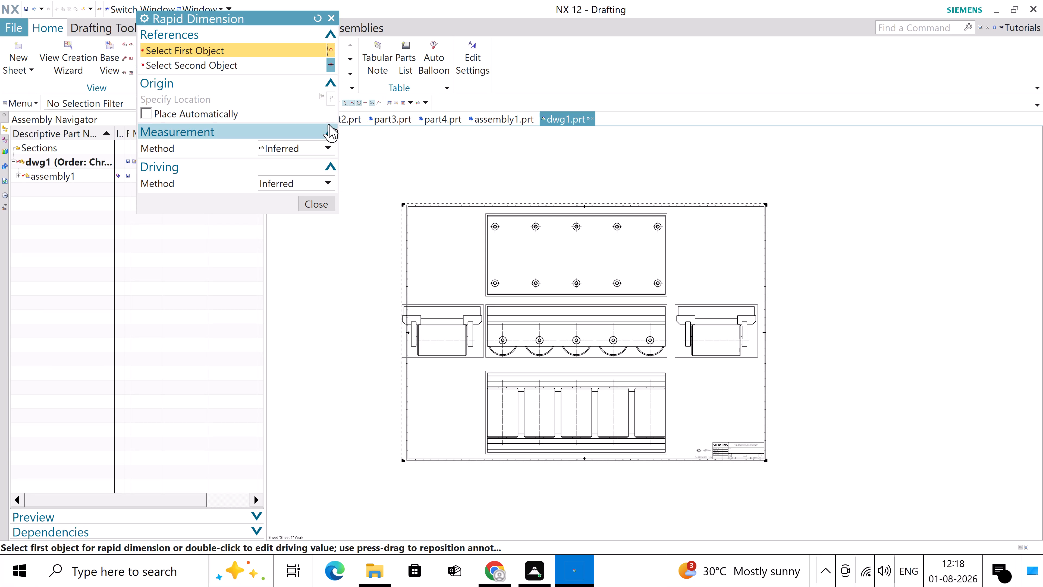
Dimension the overall length of the upper plan view between its two end edges, placing the dimension just above the view.
{"action": "left_click", "coordinate": [230, 52]}
{"action": "scroll", "coordinate": [519, 205], "scroll_direction": "up", "scroll_amount": 2}
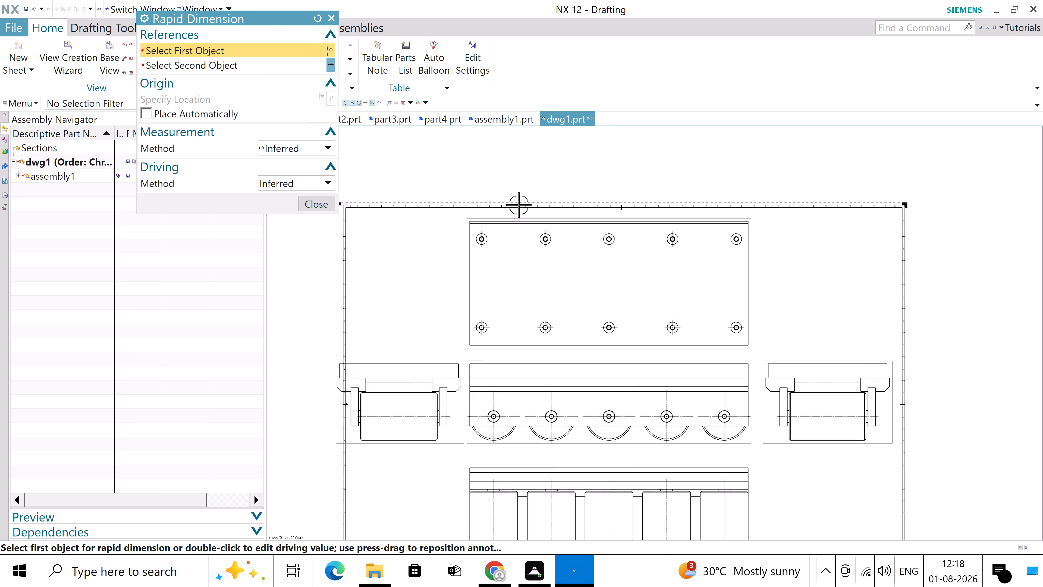
{"action": "scroll", "coordinate": [519, 205], "scroll_direction": "up", "scroll_amount": 1}
{"action": "scroll", "coordinate": [497, 241], "scroll_direction": "up", "scroll_amount": 3}
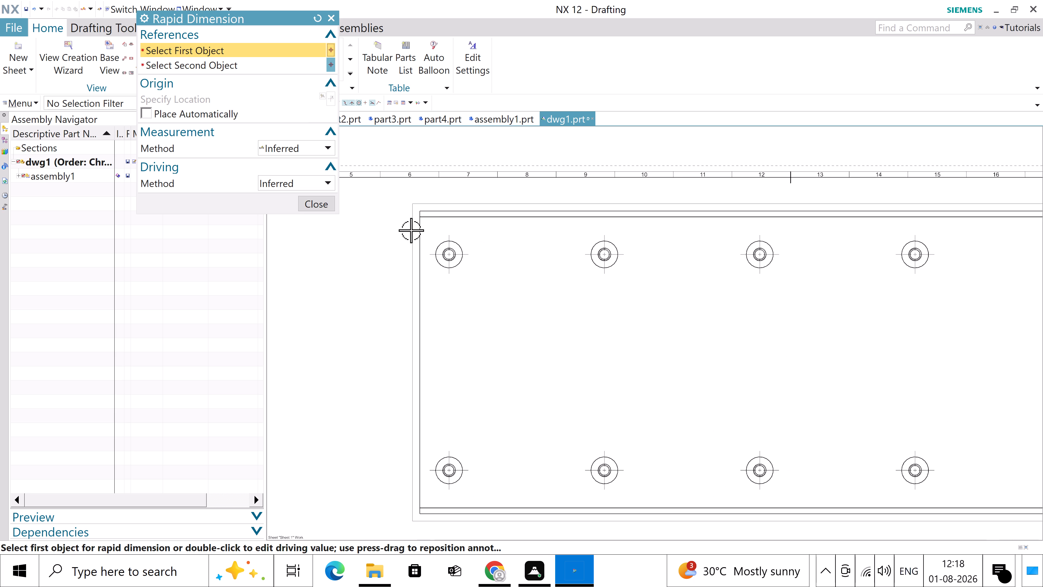
{"action": "left_click", "coordinate": [418, 237]}
{"action": "scroll", "coordinate": [419, 237], "scroll_direction": "down", "scroll_amount": 2}
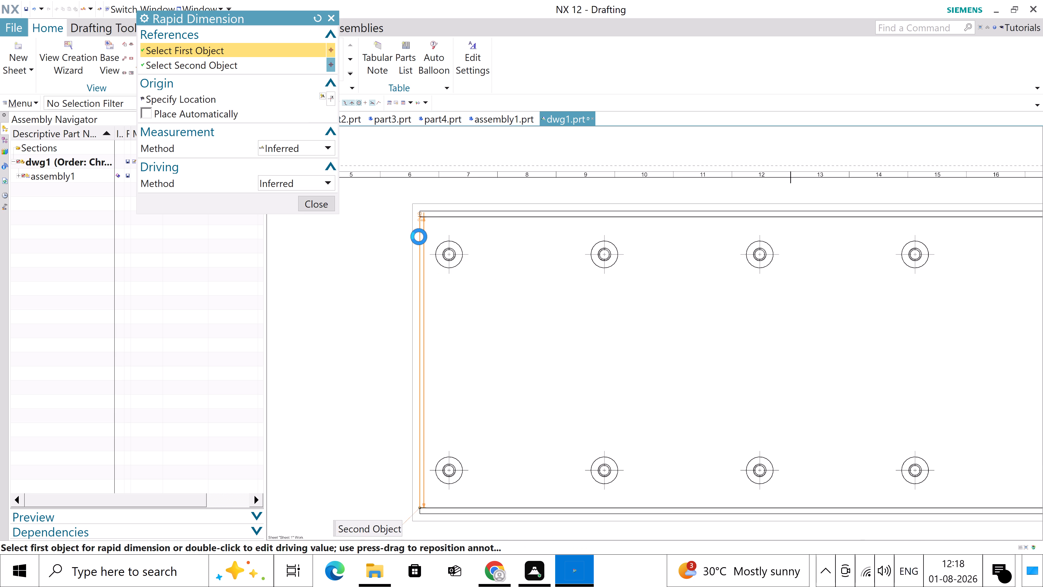
{"action": "scroll", "coordinate": [419, 237], "scroll_direction": "down", "scroll_amount": 3}
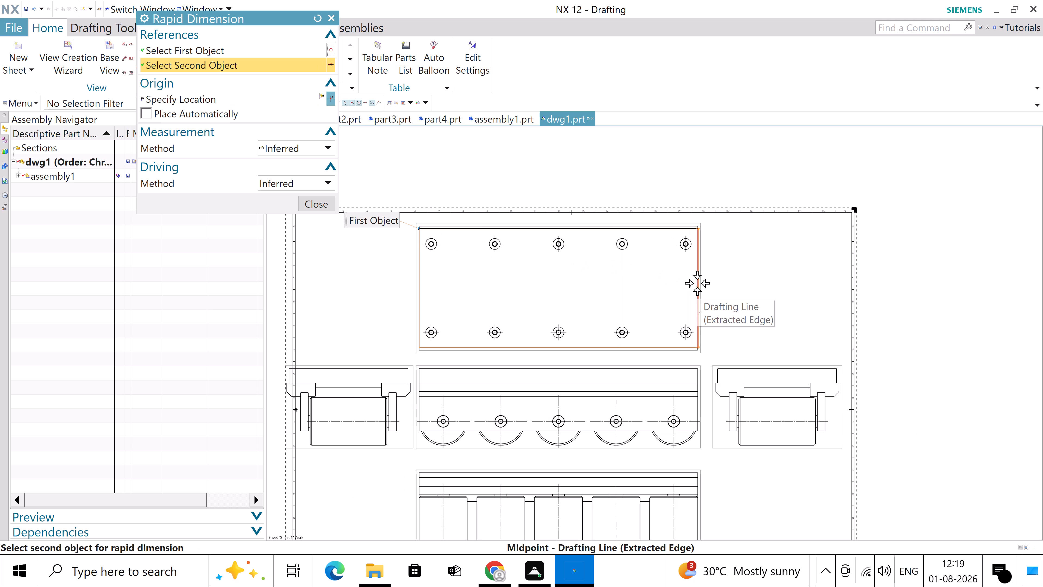
{"action": "left_click", "coordinate": [697, 283]}
{"action": "scroll", "coordinate": [579, 214], "scroll_direction": "up", "scroll_amount": 5}
{"action": "scroll", "coordinate": [552, 226], "scroll_direction": "up", "scroll_amount": 3}
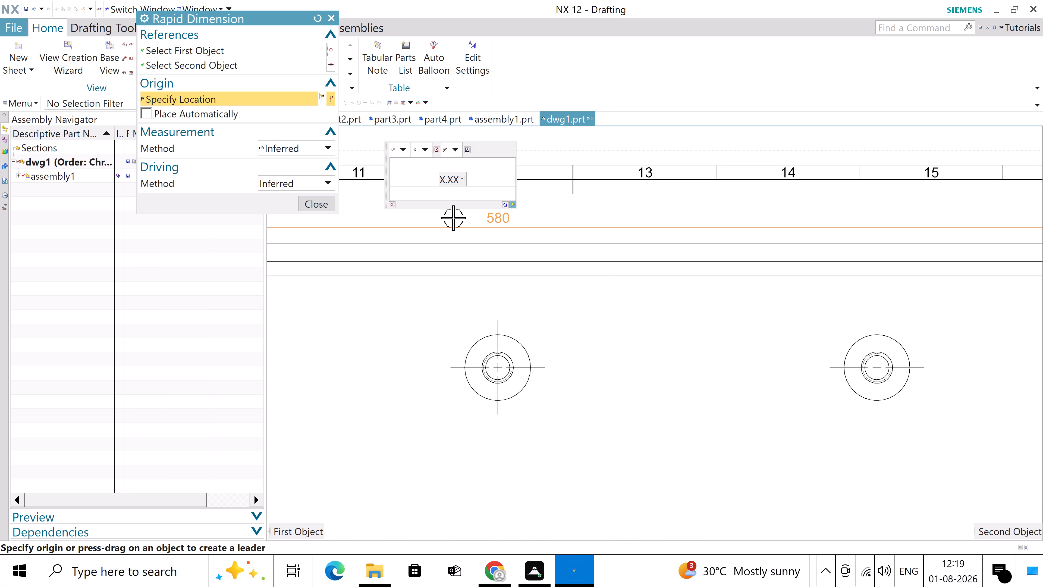
{"action": "left_click", "coordinate": [453, 218]}
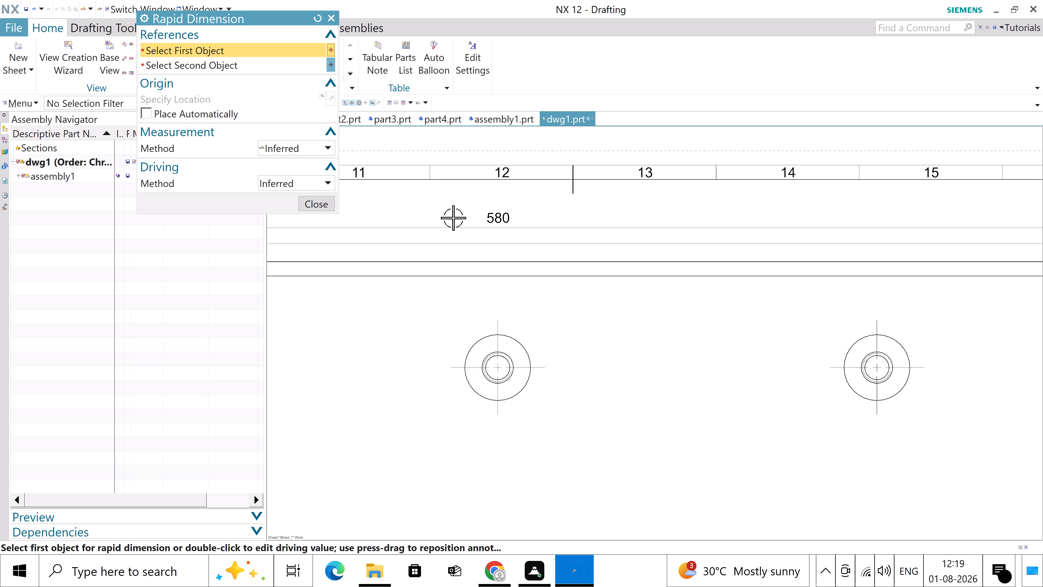
{"action": "left_click", "coordinate": [322, 204]}
Dimension the width between the inner lines along the upper plan view's long edges, placing it beyond the view's right end.
{"action": "scroll", "coordinate": [492, 263], "scroll_direction": "down", "scroll_amount": 4}
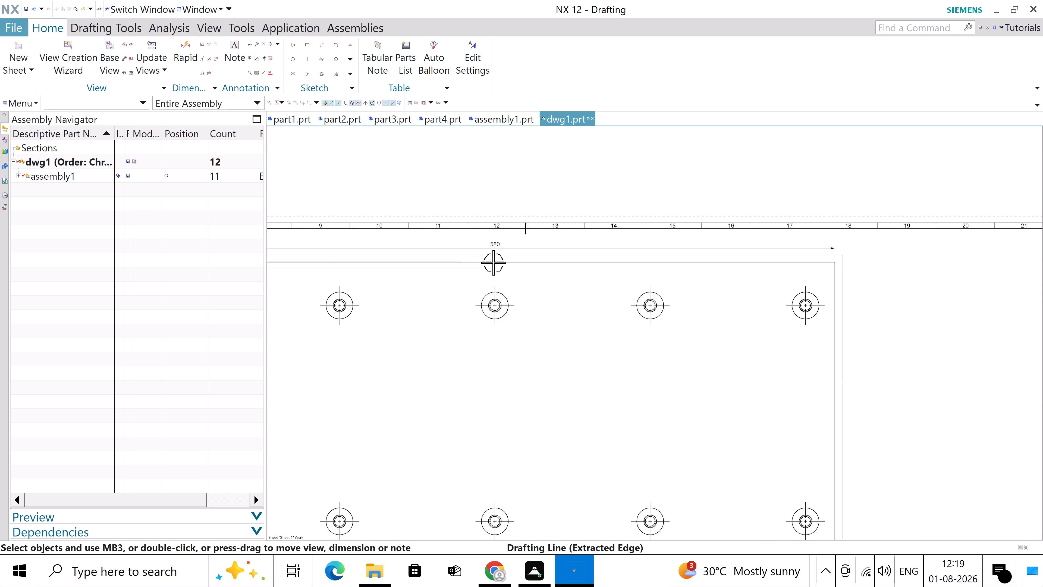
{"action": "scroll", "coordinate": [493, 263], "scroll_direction": "down", "scroll_amount": 2}
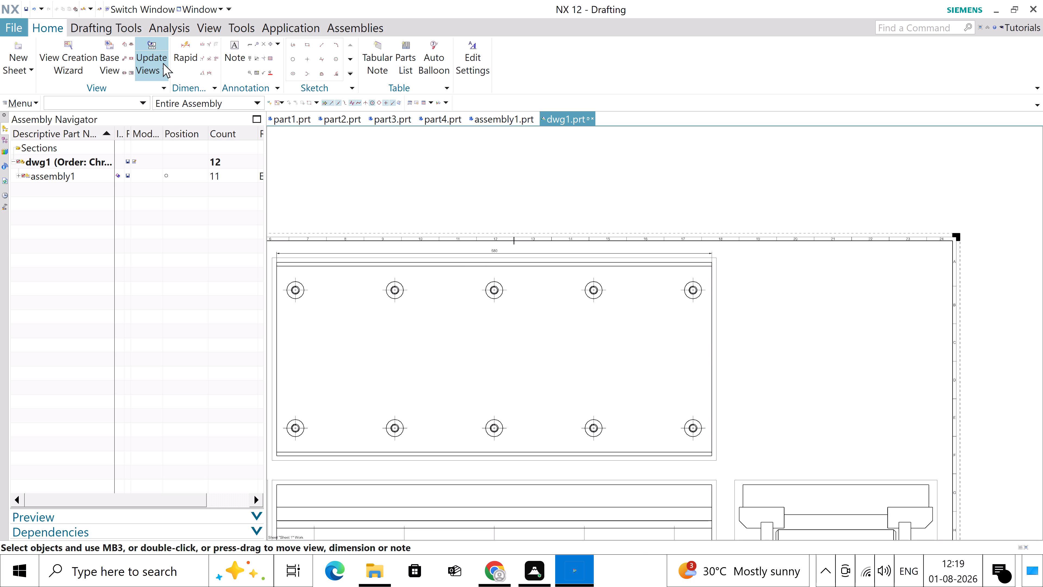
{"action": "left_click", "coordinate": [187, 60]}
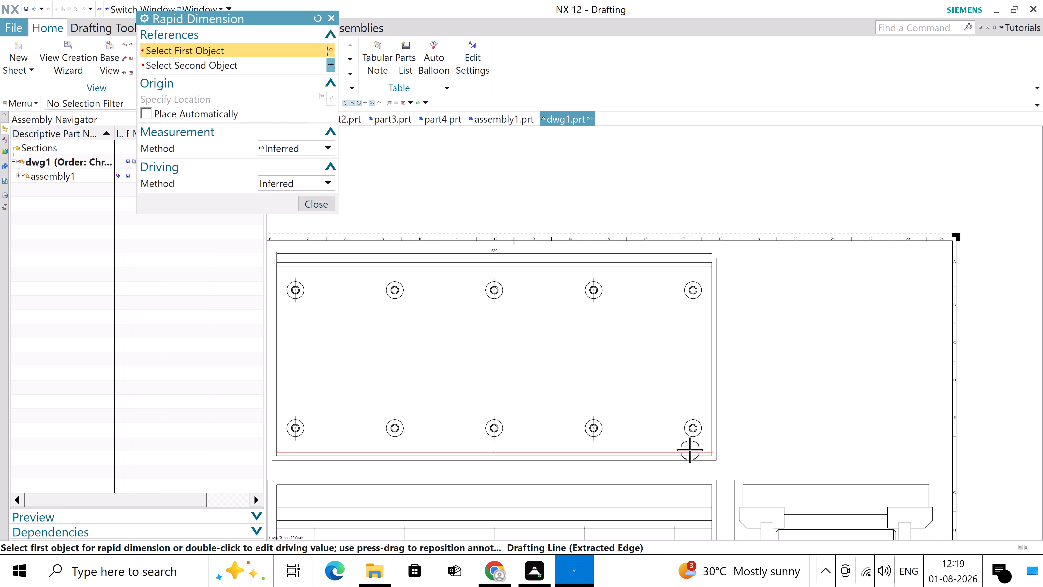
{"action": "left_click", "coordinate": [690, 450]}
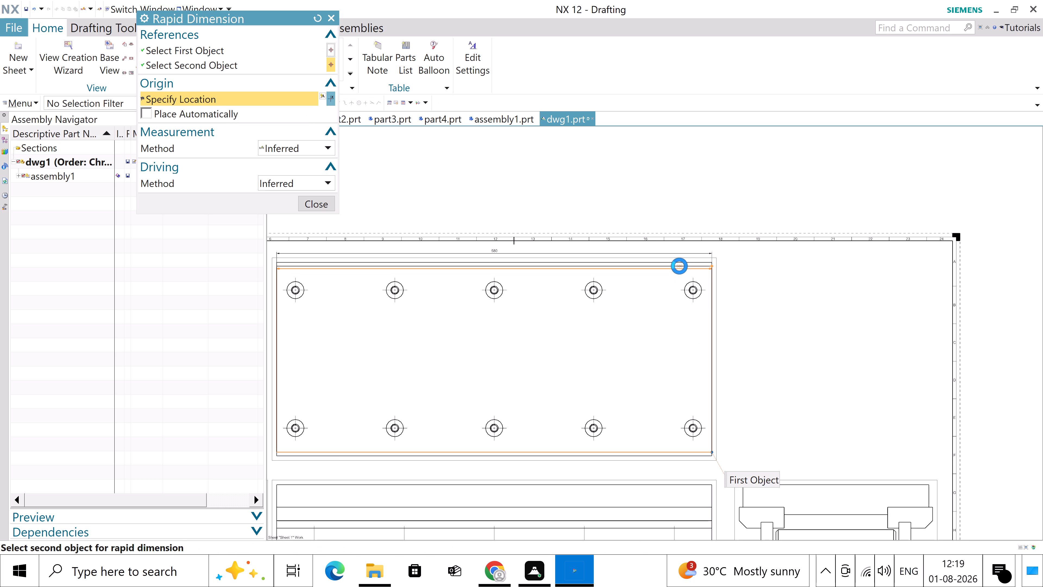
{"action": "scroll", "coordinate": [679, 266], "scroll_direction": "up", "scroll_amount": 4}
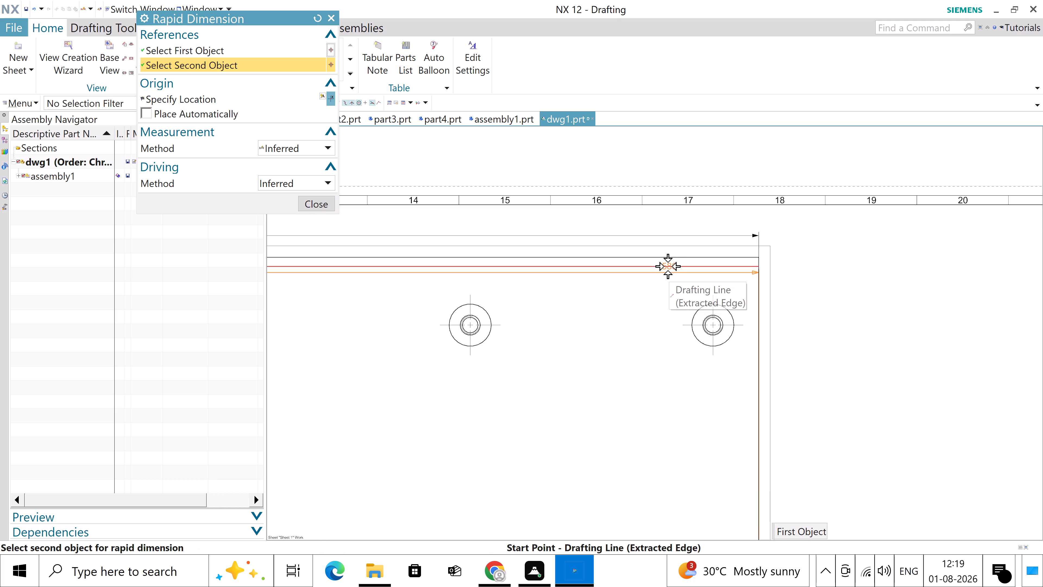
{"action": "left_click", "coordinate": [668, 266]}
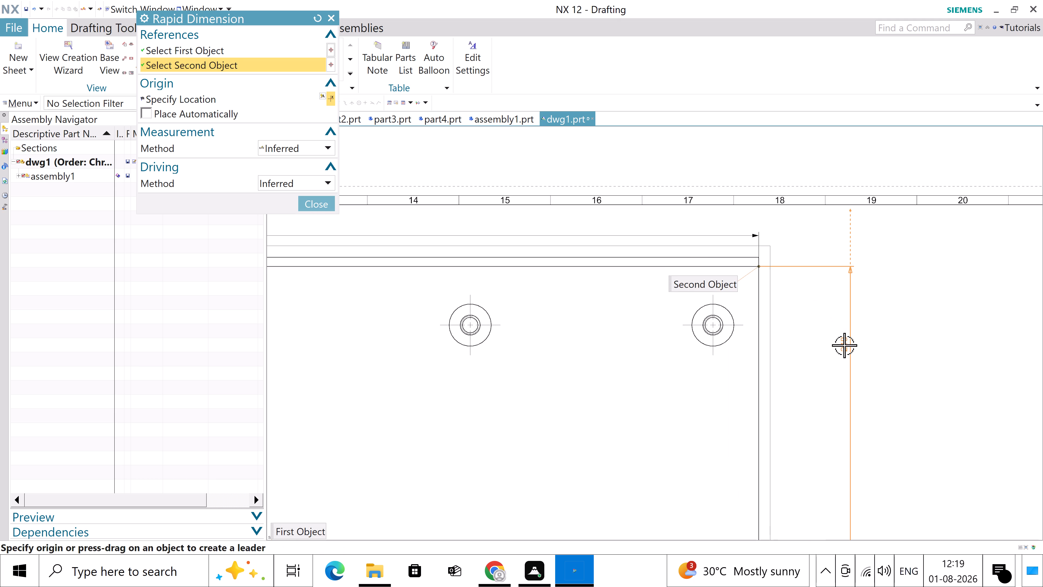
{"action": "left_click", "coordinate": [848, 460]}
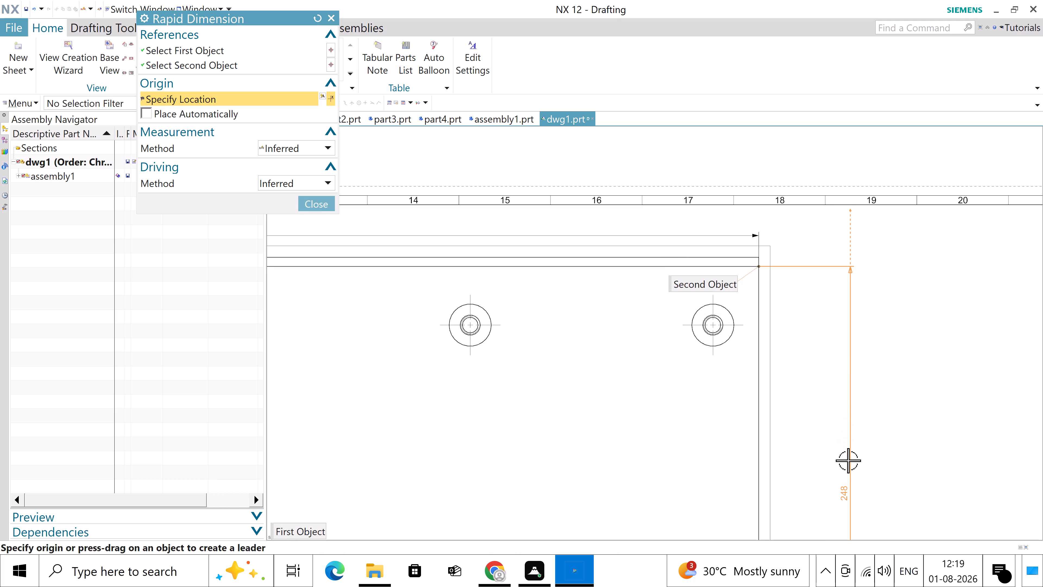
{"action": "scroll", "coordinate": [831, 333], "scroll_direction": "down", "scroll_amount": 4}
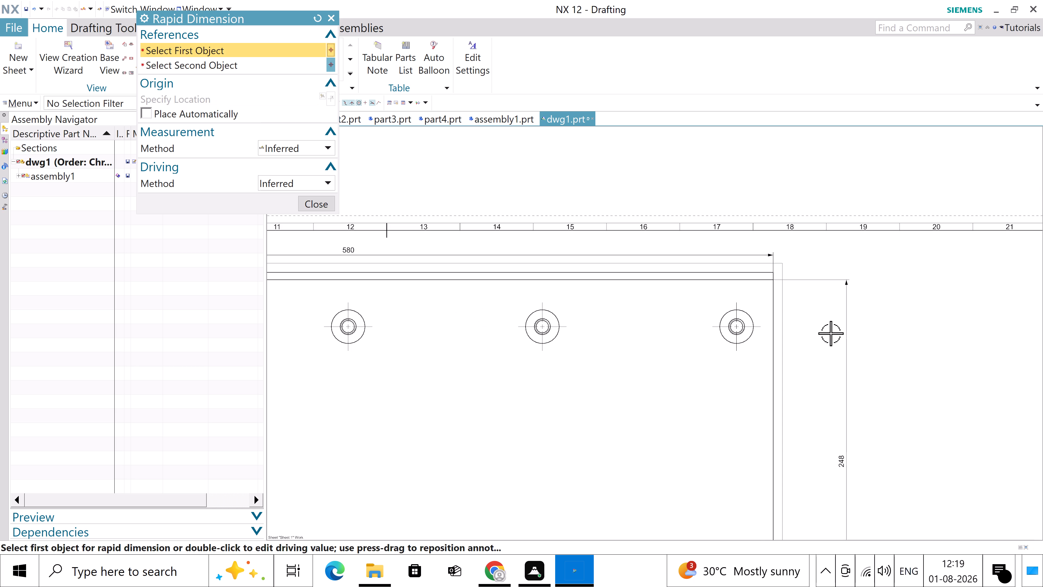
{"action": "scroll", "coordinate": [831, 333], "scroll_direction": "down", "scroll_amount": 4}
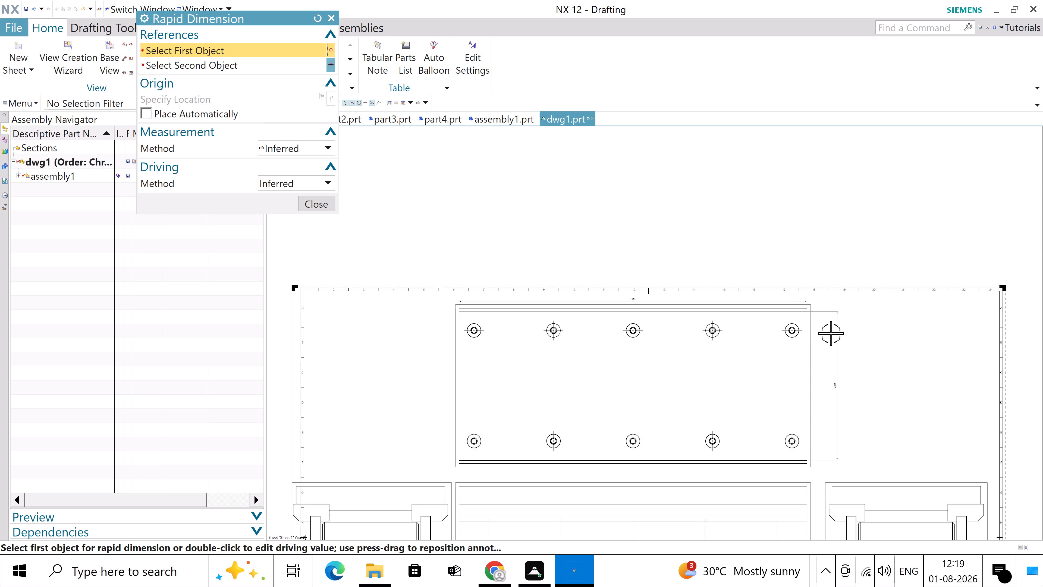
{"action": "left_click", "coordinate": [322, 201]}
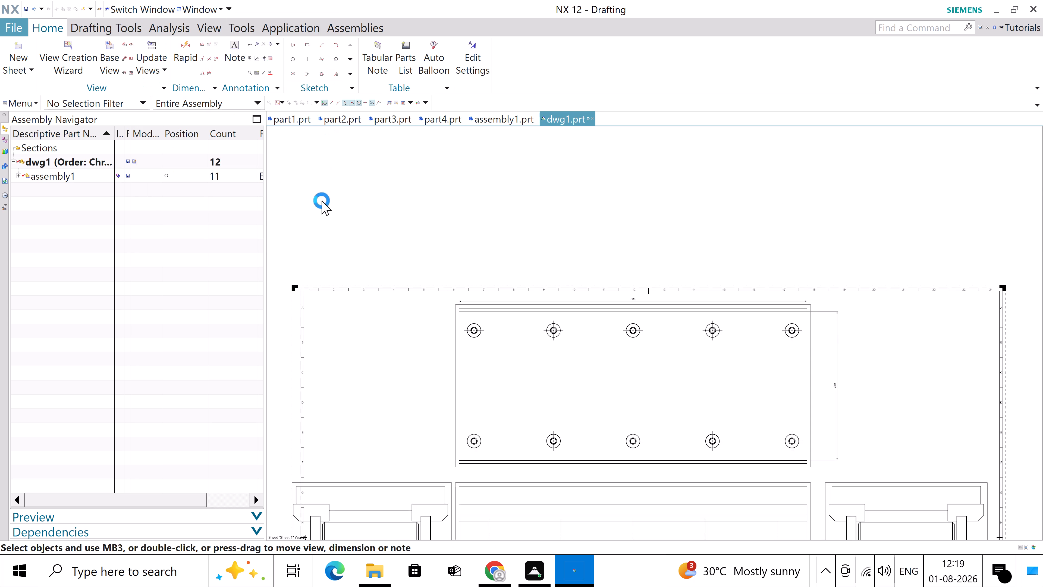
Dimension the vertical centre-to-centre spacing of the two leftmost holes in the upper plan view, placing it outside the left edge.
{"action": "scroll", "coordinate": [441, 327], "scroll_direction": "down", "scroll_amount": 3}
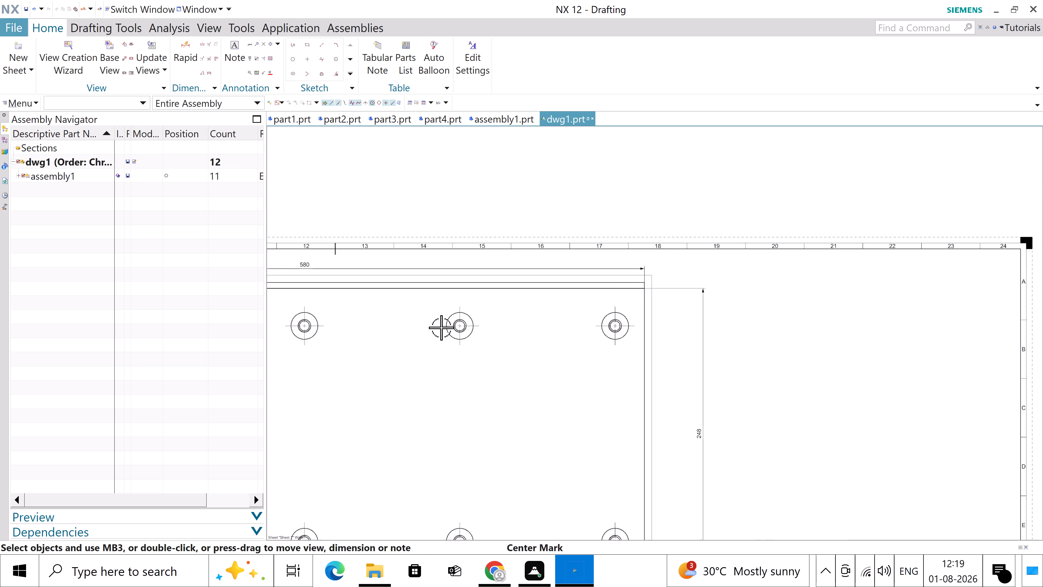
{"action": "scroll", "coordinate": [441, 327], "scroll_direction": "down", "scroll_amount": 3}
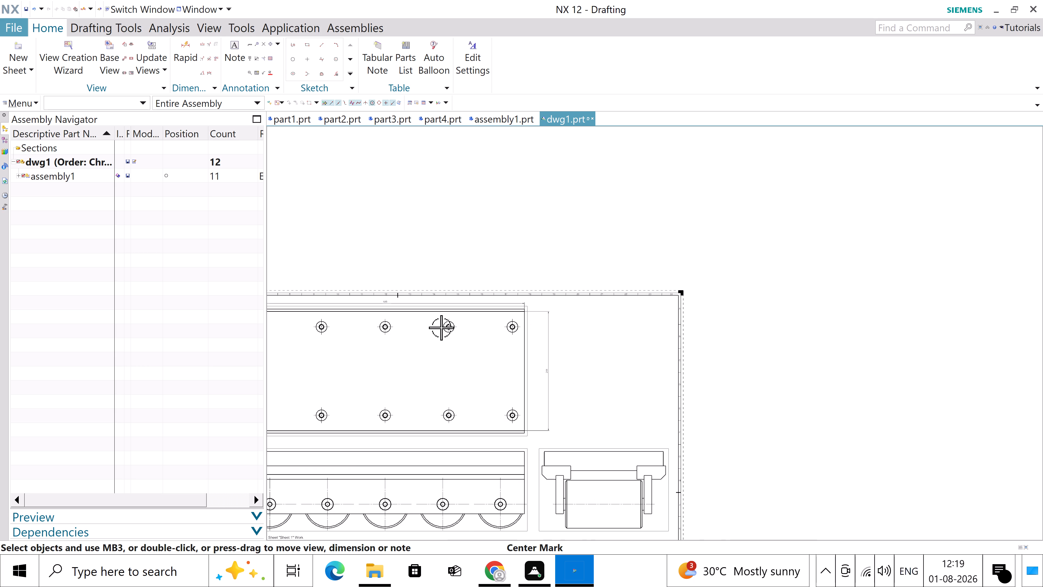
{"action": "scroll", "coordinate": [441, 327], "scroll_direction": "down", "scroll_amount": 1}
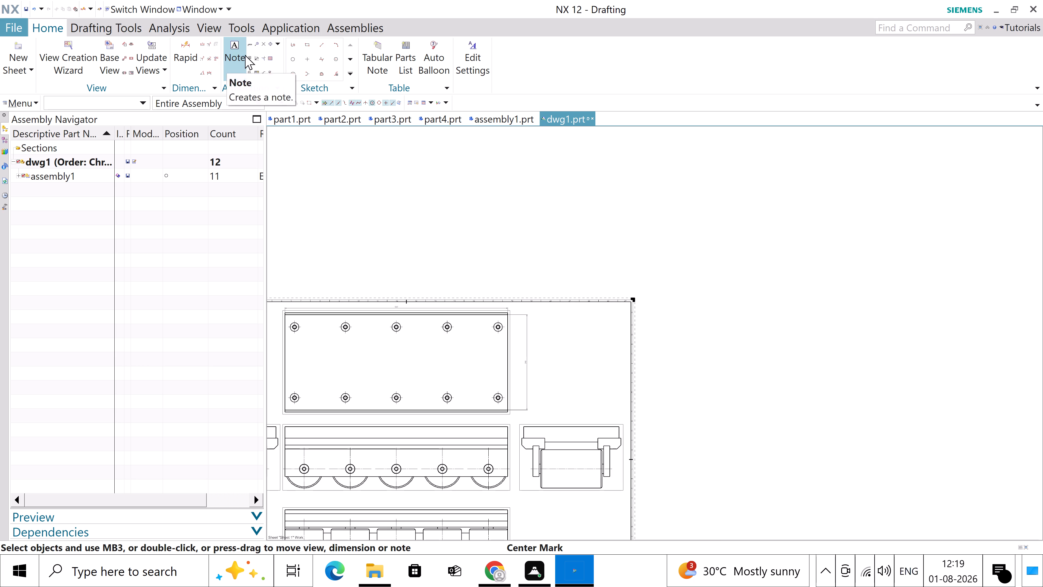
{"action": "left_click", "coordinate": [190, 55]}
{"action": "scroll", "coordinate": [585, 341], "scroll_direction": "down", "scroll_amount": 2}
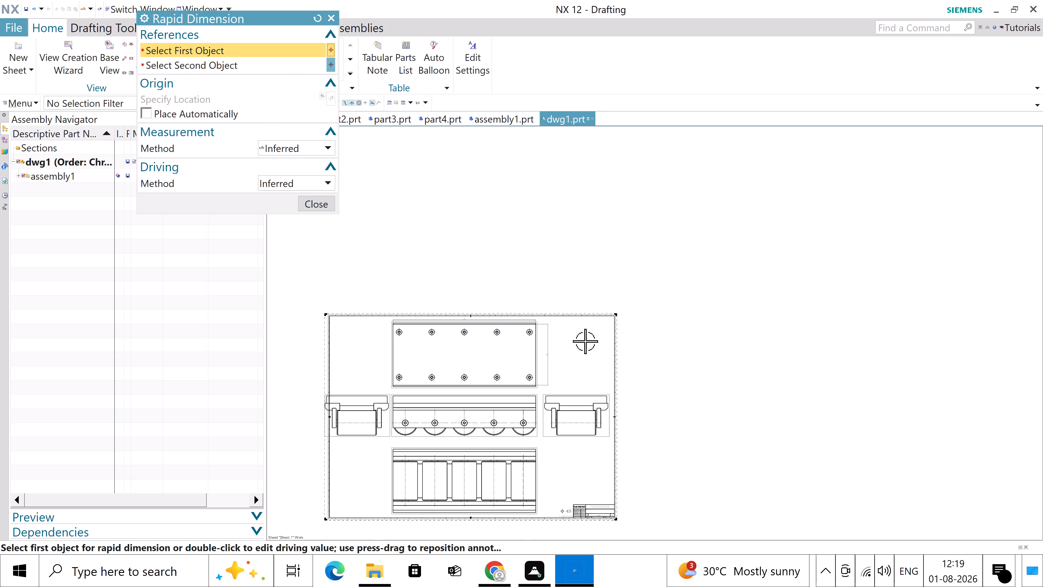
{"action": "scroll", "coordinate": [319, 291], "scroll_direction": "up", "scroll_amount": 1}
{"action": "scroll", "coordinate": [355, 300], "scroll_direction": "up", "scroll_amount": 1}
{"action": "scroll", "coordinate": [414, 358], "scroll_direction": "up", "scroll_amount": 3}
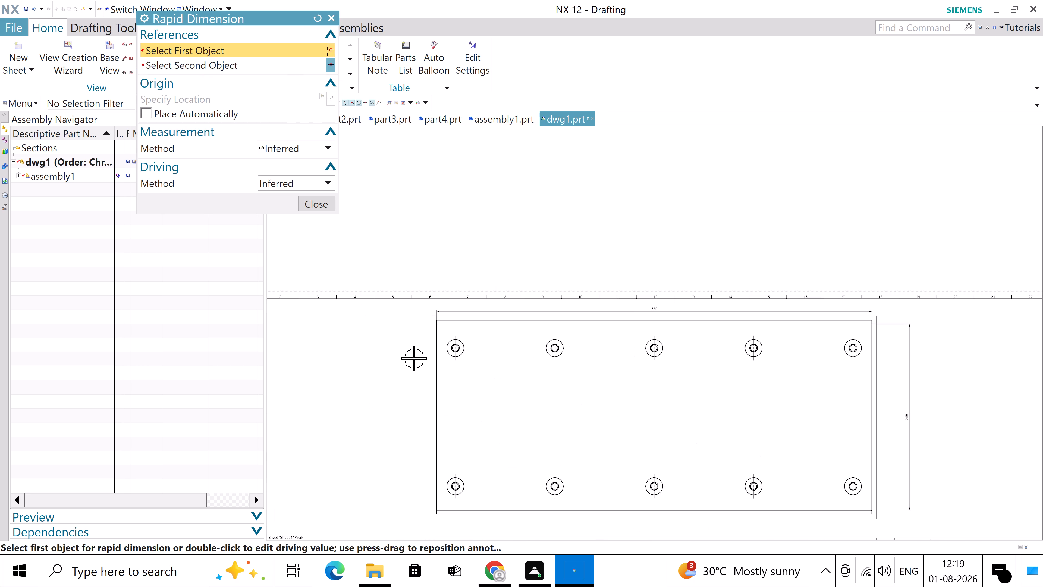
{"action": "scroll", "coordinate": [429, 320], "scroll_direction": "down", "scroll_amount": 2}
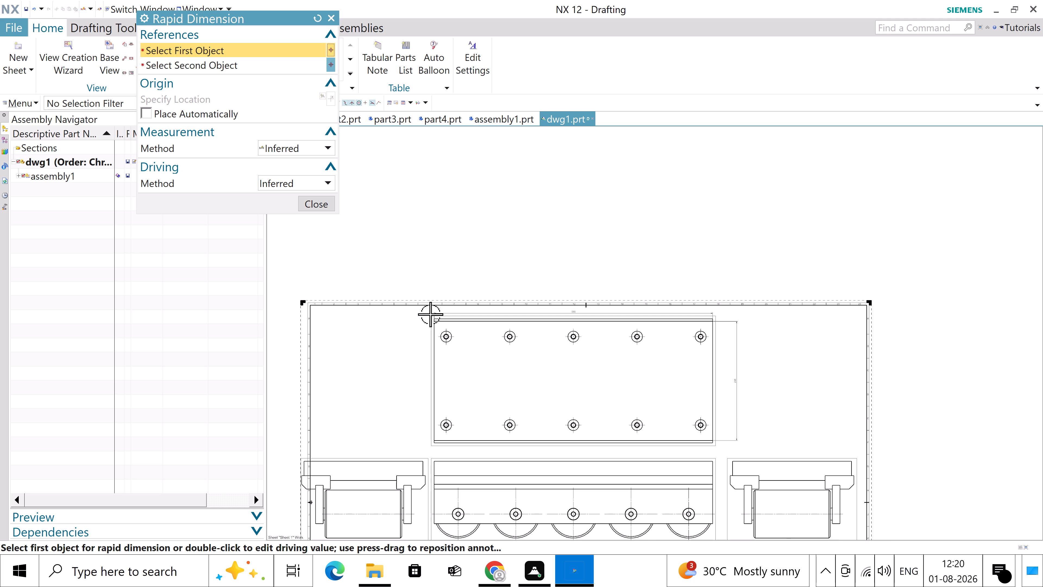
{"action": "scroll", "coordinate": [447, 387], "scroll_direction": "up", "scroll_amount": 3}
{"action": "scroll", "coordinate": [455, 294], "scroll_direction": "up", "scroll_amount": 2}
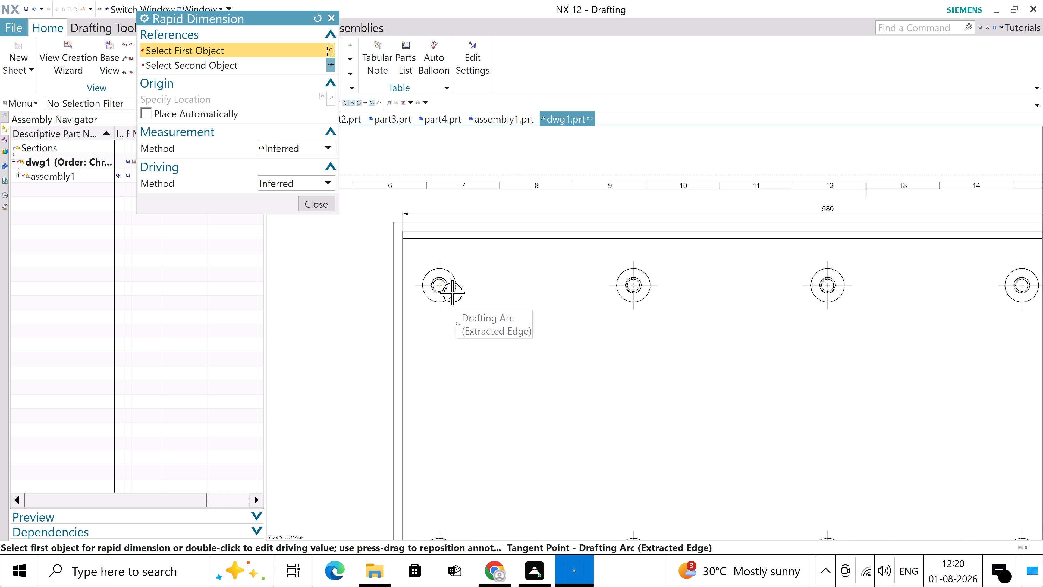
{"action": "left_click", "coordinate": [439, 286]}
{"action": "scroll", "coordinate": [449, 298], "scroll_direction": "down", "scroll_amount": 1}
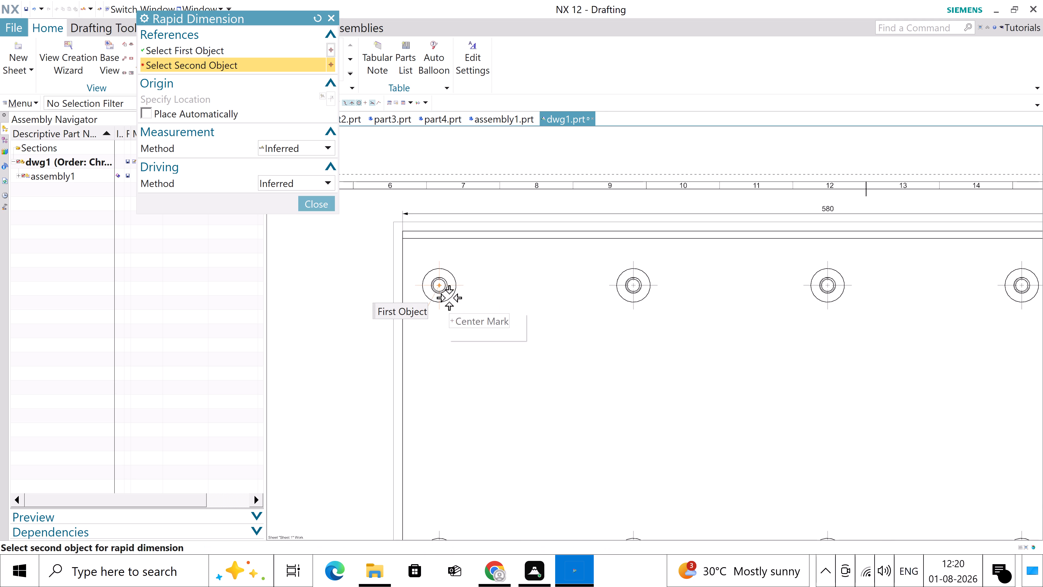
{"action": "scroll", "coordinate": [449, 298], "scroll_direction": "down", "scroll_amount": 4}
{"action": "scroll", "coordinate": [445, 380], "scroll_direction": "up", "scroll_amount": 4}
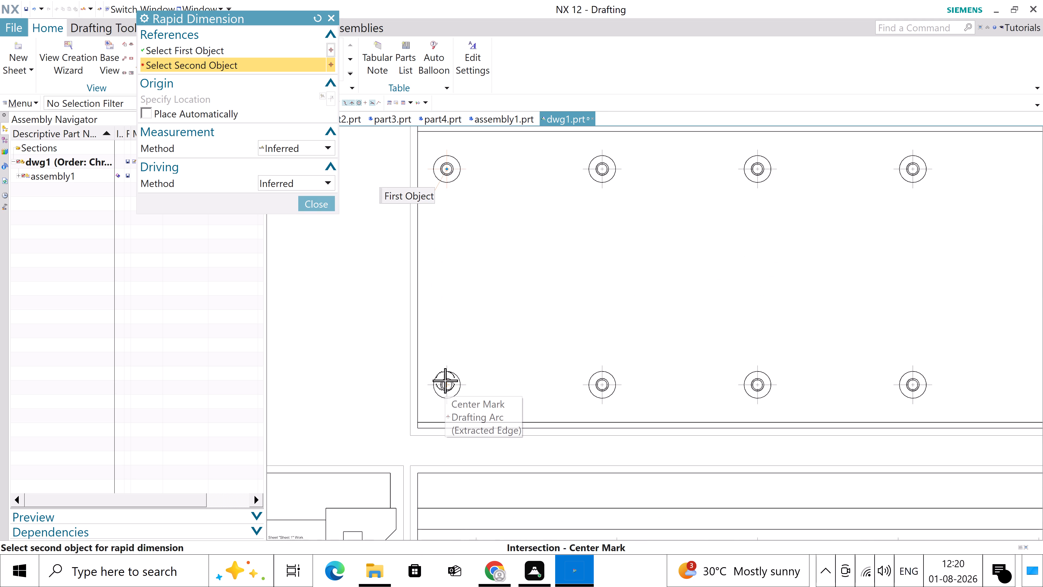
{"action": "scroll", "coordinate": [446, 392], "scroll_direction": "up", "scroll_amount": 3}
{"action": "left_click", "coordinate": [447, 383]}
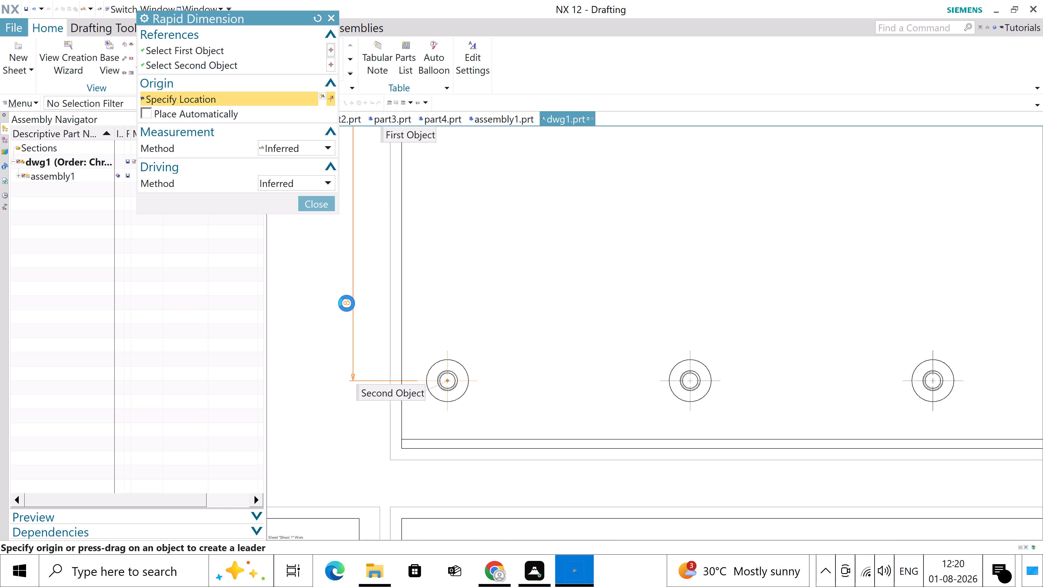
{"action": "left_click", "coordinate": [345, 301]}
{"action": "scroll", "coordinate": [381, 332], "scroll_direction": "down", "scroll_amount": 5}
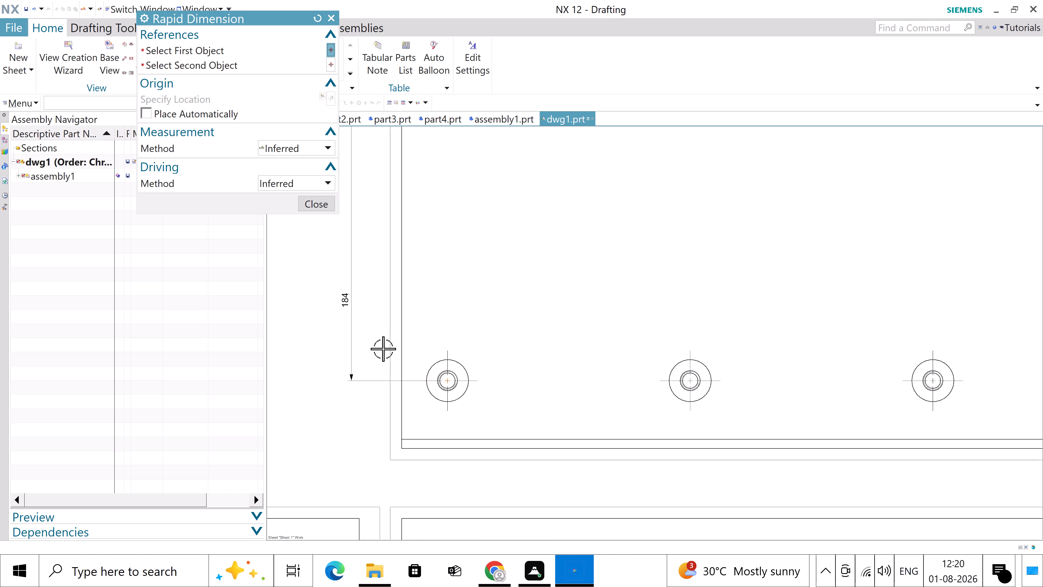
{"action": "left_click", "coordinate": [324, 207]}
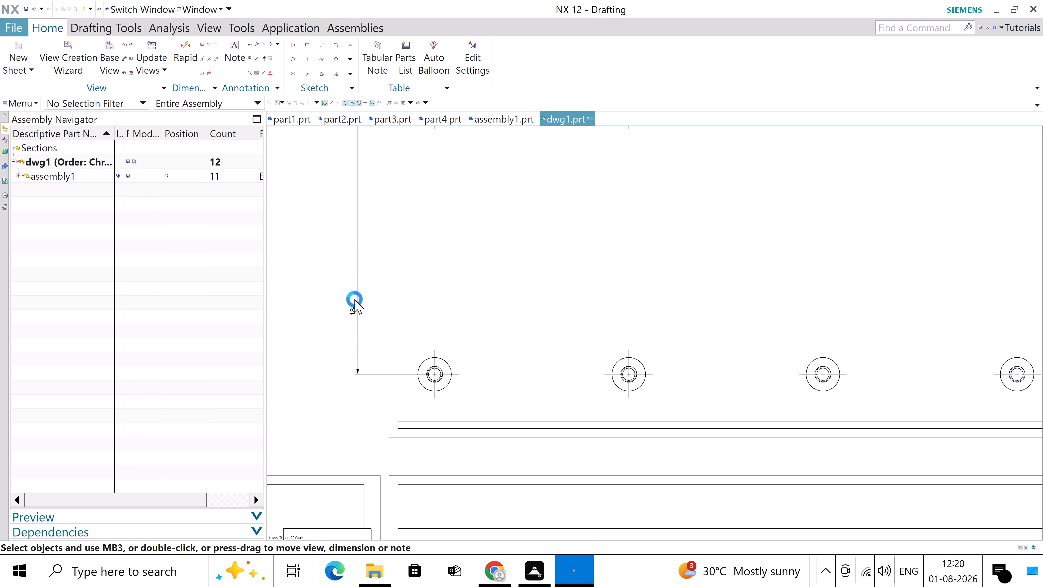
Reposition the hole-spacing dimension beside the upper plan view so its text sits about midway between the two hole rows.
{"action": "left_click_drag", "start_coordinate": [345, 298], "coordinate": [345, 162]}
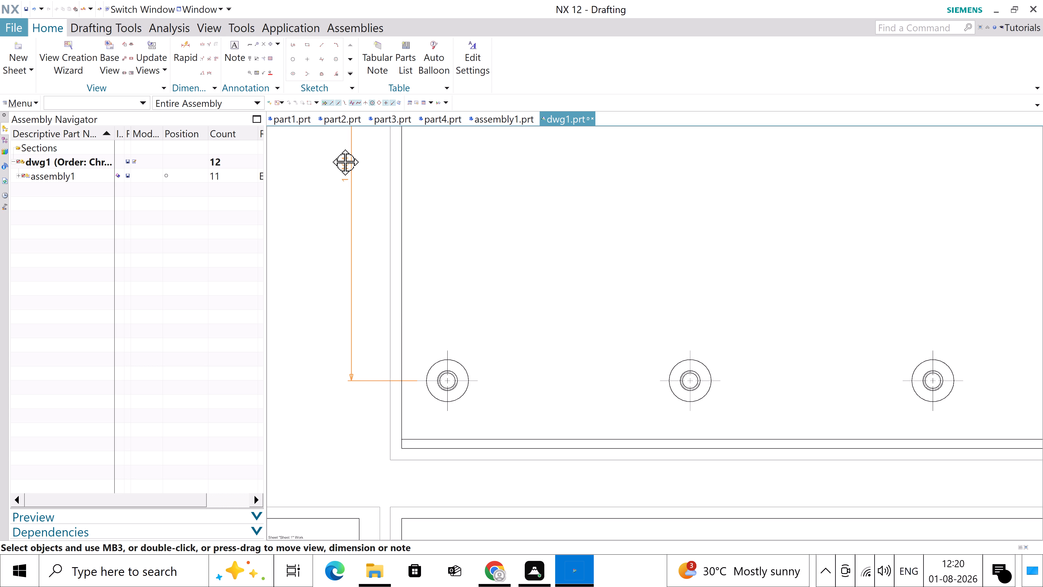
{"action": "left_click_drag", "start_coordinate": [345, 162], "coordinate": [345, 160]}
{"action": "scroll", "coordinate": [362, 294], "scroll_direction": "down", "scroll_amount": 5}
{"action": "scroll", "coordinate": [399, 266], "scroll_direction": "up", "scroll_amount": 2}
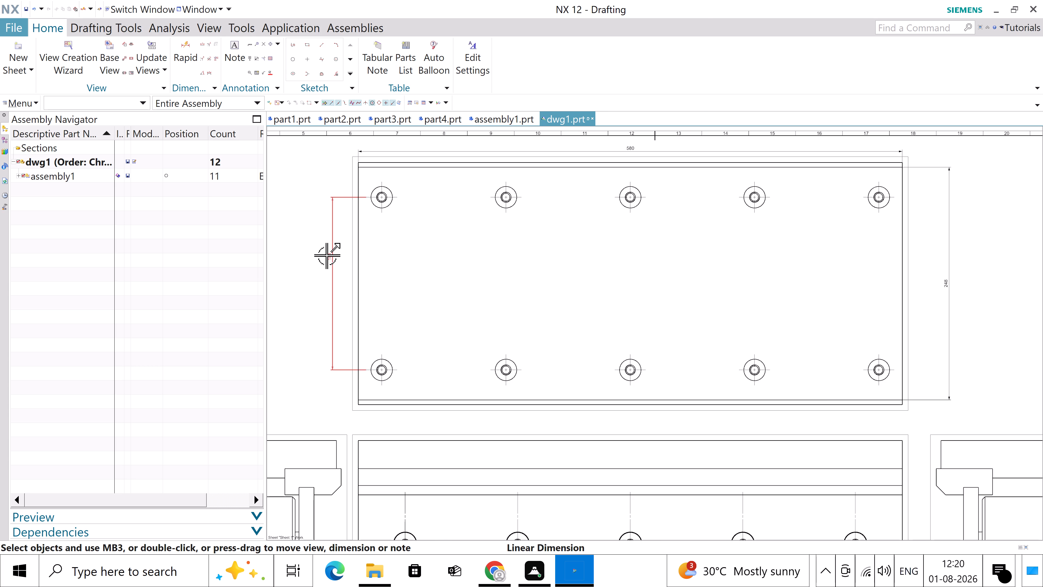
{"action": "left_click_drag", "start_coordinate": [326, 255], "coordinate": [332, 277]}
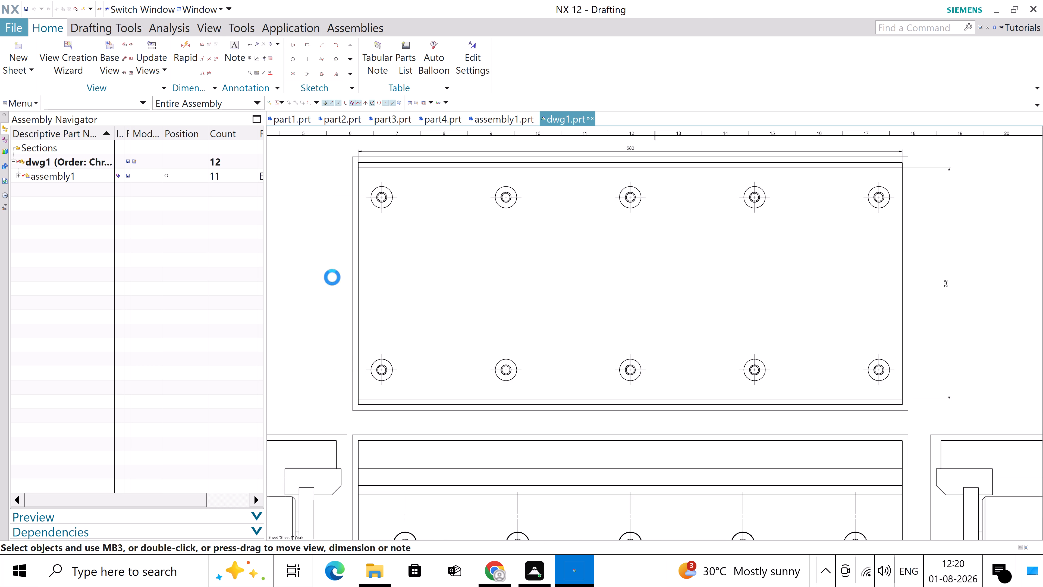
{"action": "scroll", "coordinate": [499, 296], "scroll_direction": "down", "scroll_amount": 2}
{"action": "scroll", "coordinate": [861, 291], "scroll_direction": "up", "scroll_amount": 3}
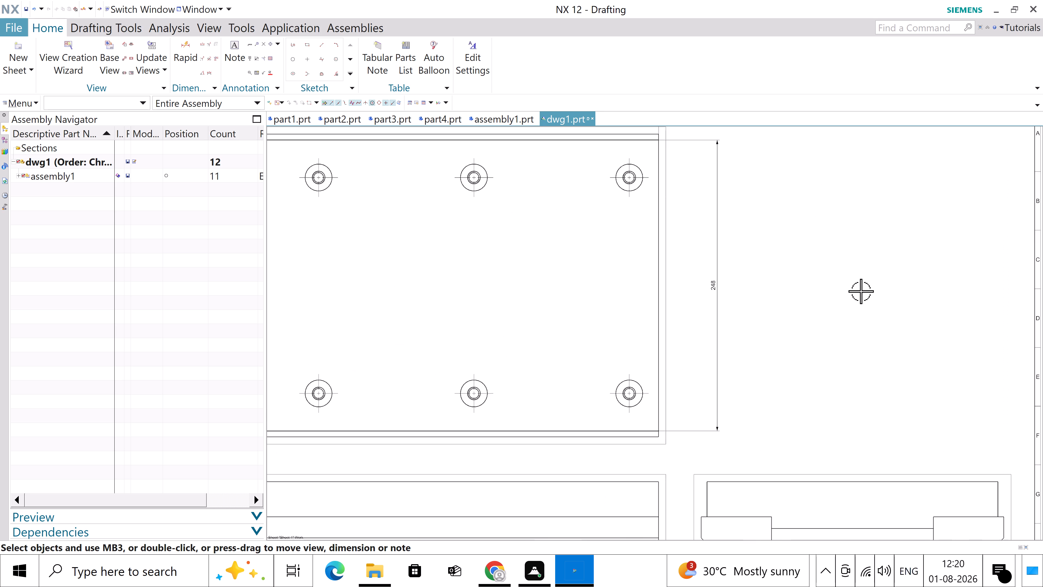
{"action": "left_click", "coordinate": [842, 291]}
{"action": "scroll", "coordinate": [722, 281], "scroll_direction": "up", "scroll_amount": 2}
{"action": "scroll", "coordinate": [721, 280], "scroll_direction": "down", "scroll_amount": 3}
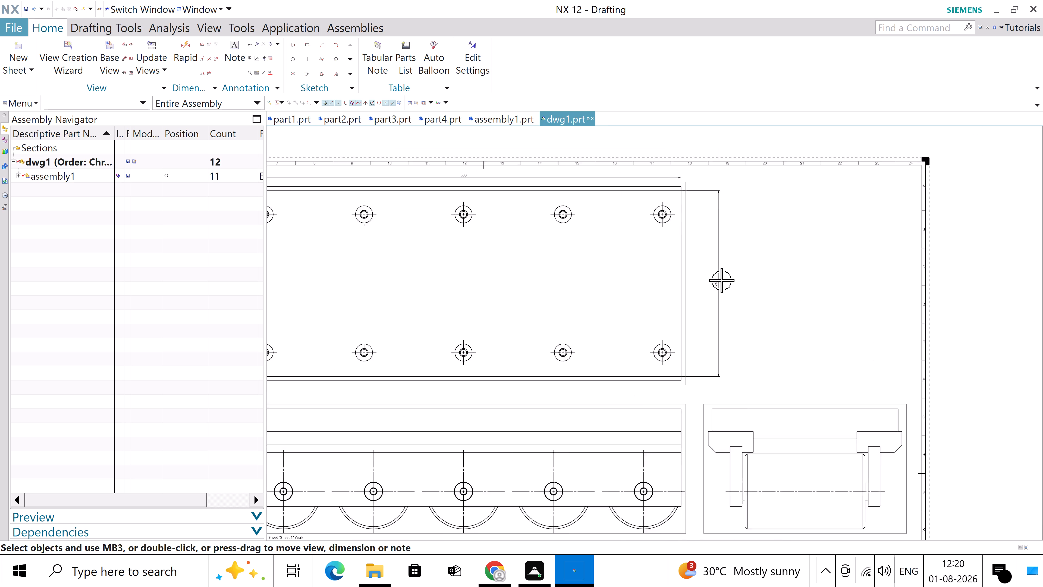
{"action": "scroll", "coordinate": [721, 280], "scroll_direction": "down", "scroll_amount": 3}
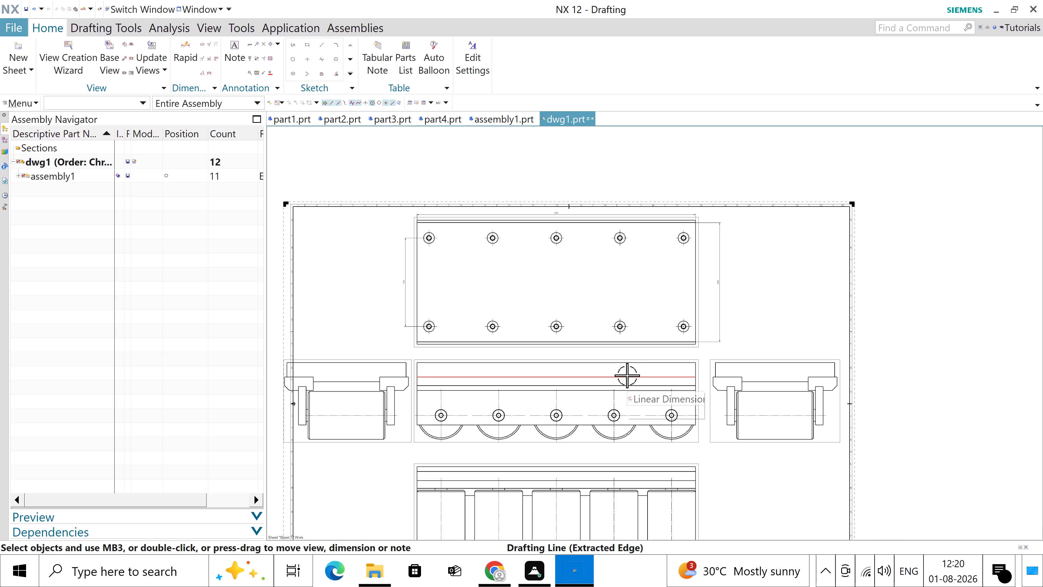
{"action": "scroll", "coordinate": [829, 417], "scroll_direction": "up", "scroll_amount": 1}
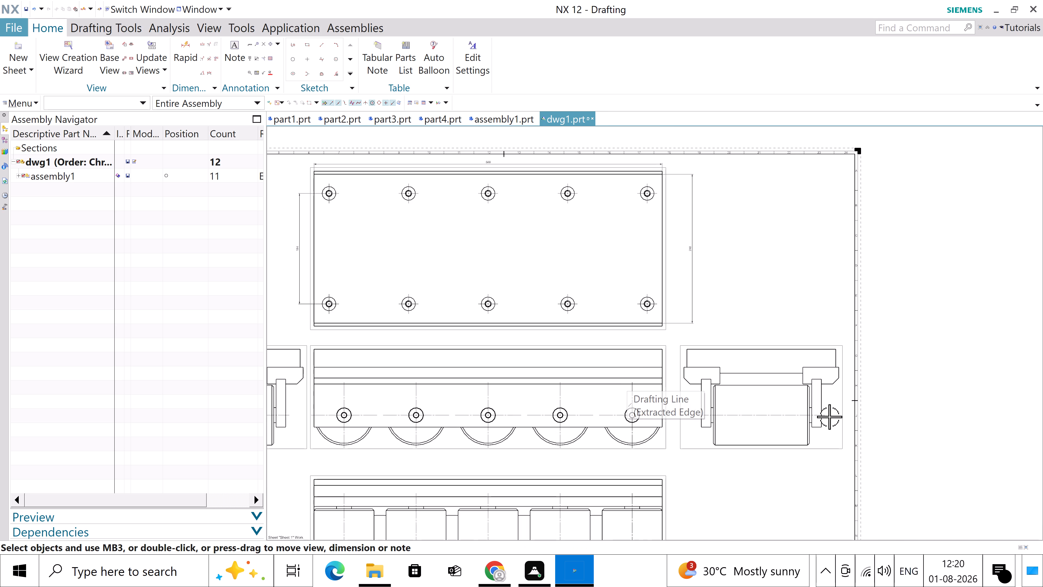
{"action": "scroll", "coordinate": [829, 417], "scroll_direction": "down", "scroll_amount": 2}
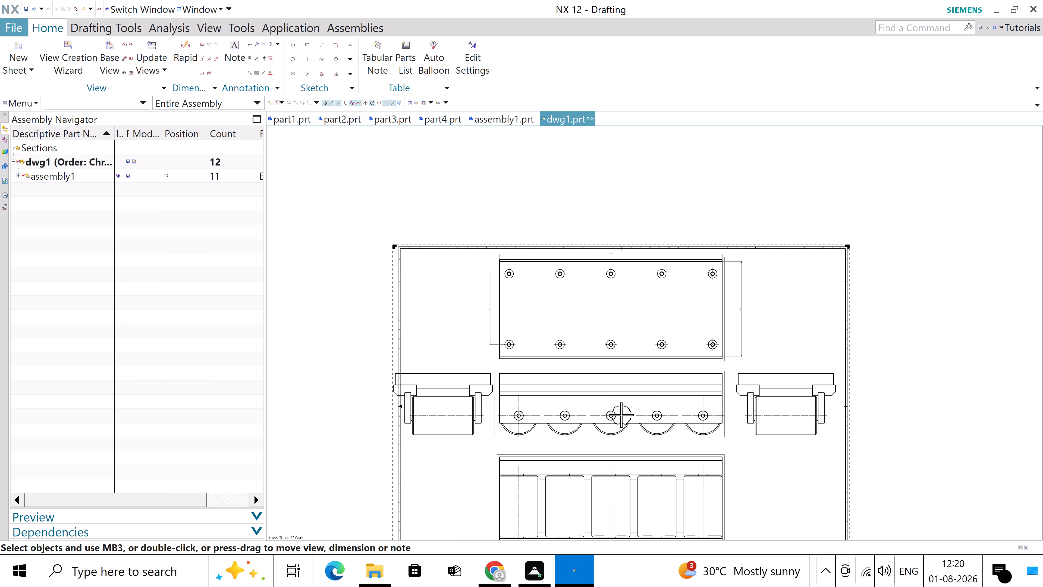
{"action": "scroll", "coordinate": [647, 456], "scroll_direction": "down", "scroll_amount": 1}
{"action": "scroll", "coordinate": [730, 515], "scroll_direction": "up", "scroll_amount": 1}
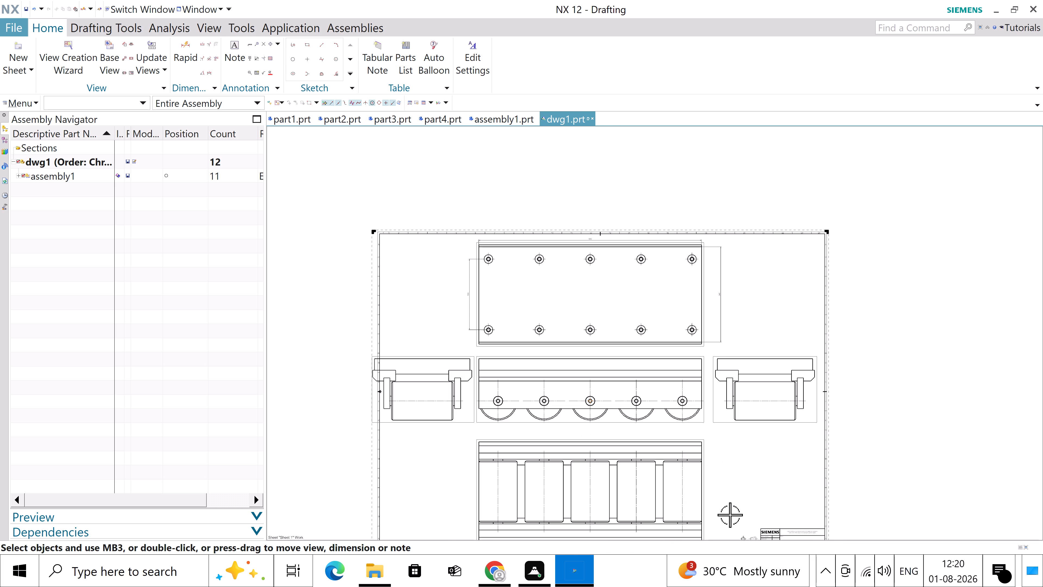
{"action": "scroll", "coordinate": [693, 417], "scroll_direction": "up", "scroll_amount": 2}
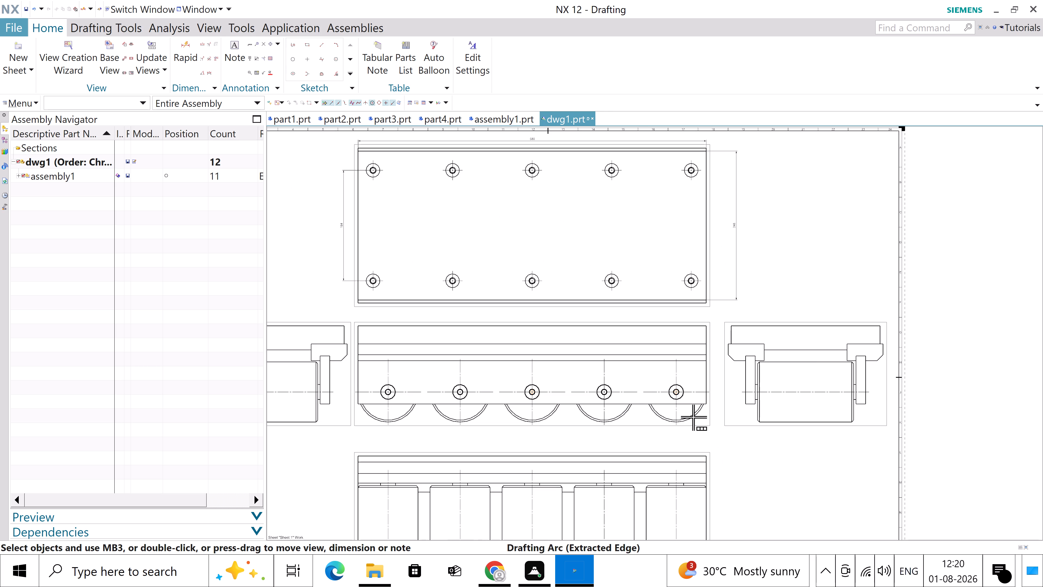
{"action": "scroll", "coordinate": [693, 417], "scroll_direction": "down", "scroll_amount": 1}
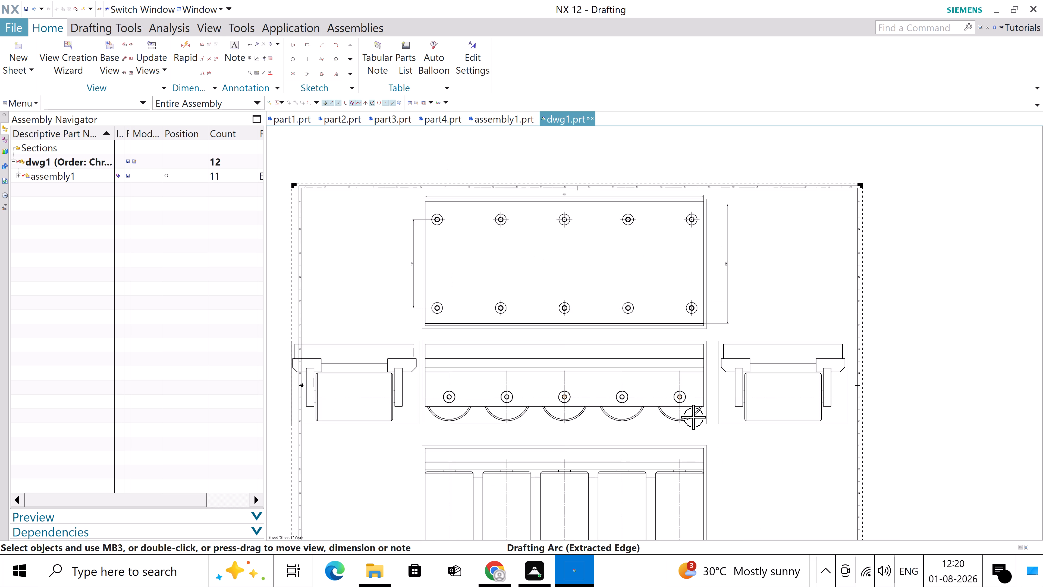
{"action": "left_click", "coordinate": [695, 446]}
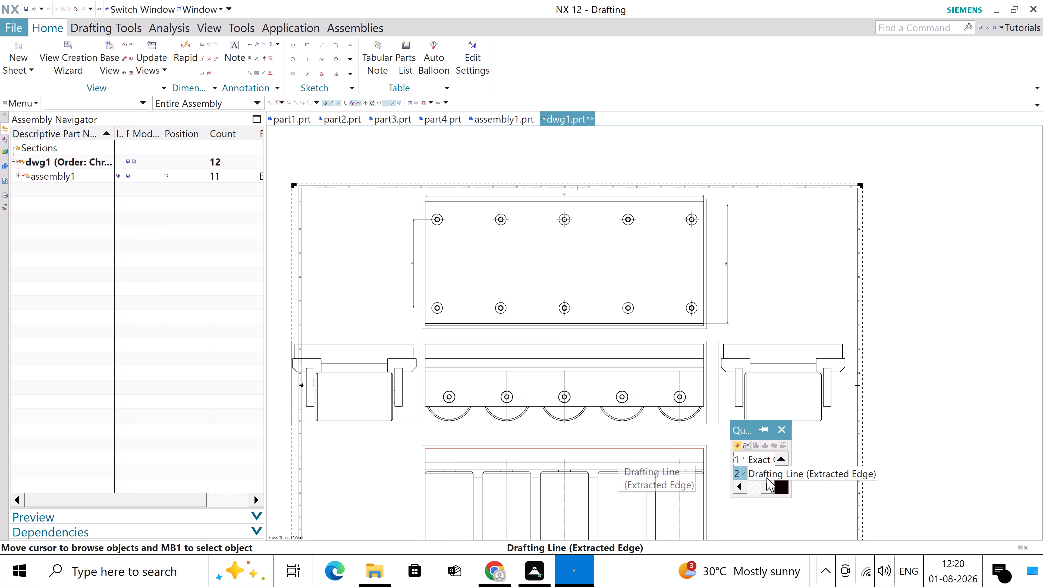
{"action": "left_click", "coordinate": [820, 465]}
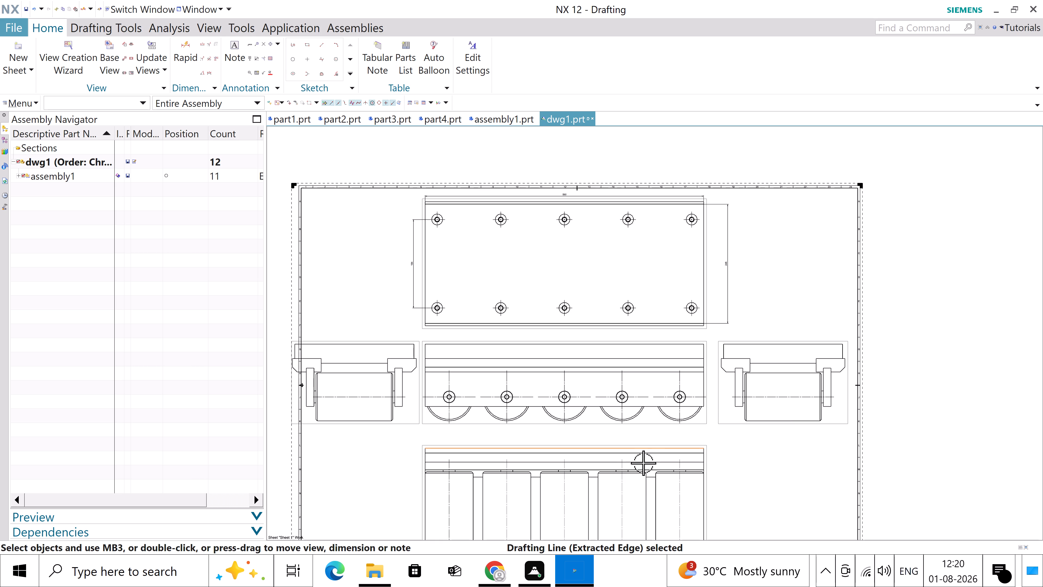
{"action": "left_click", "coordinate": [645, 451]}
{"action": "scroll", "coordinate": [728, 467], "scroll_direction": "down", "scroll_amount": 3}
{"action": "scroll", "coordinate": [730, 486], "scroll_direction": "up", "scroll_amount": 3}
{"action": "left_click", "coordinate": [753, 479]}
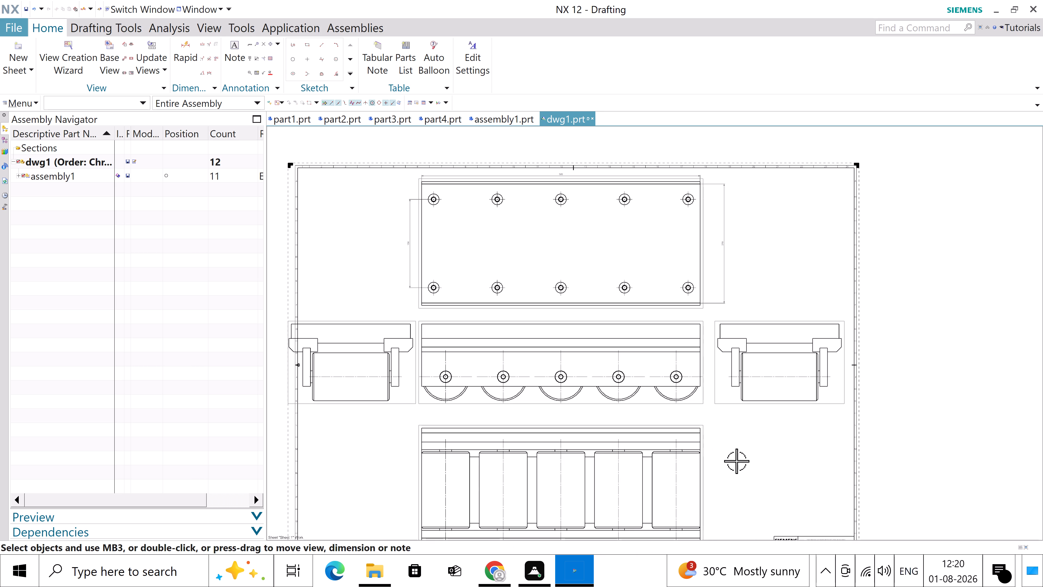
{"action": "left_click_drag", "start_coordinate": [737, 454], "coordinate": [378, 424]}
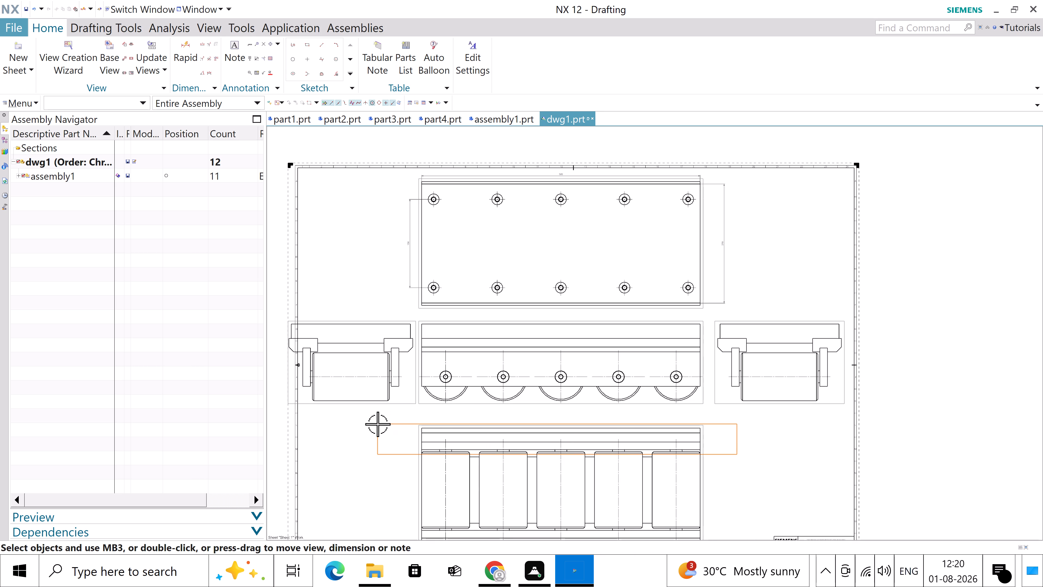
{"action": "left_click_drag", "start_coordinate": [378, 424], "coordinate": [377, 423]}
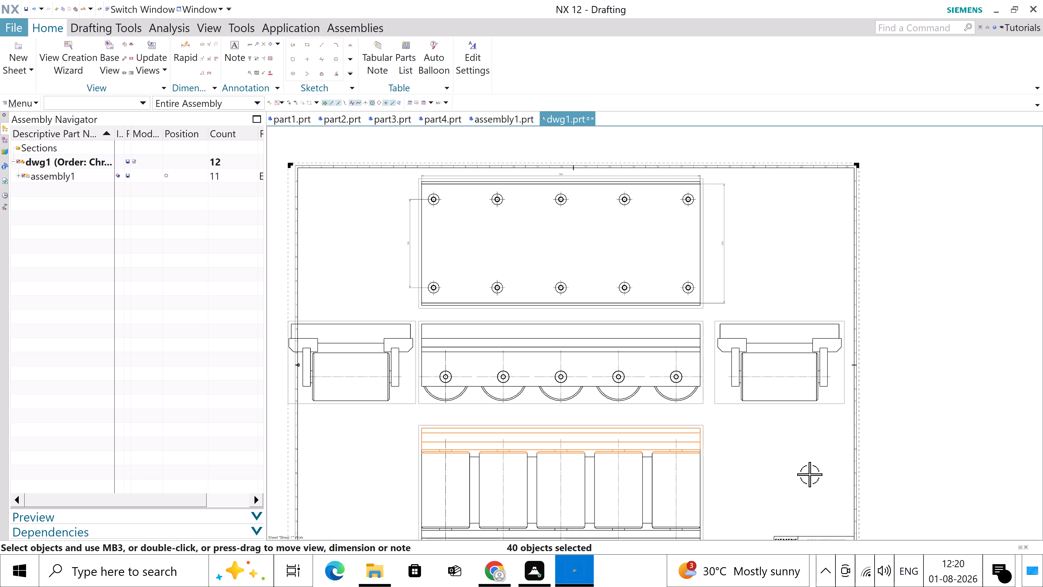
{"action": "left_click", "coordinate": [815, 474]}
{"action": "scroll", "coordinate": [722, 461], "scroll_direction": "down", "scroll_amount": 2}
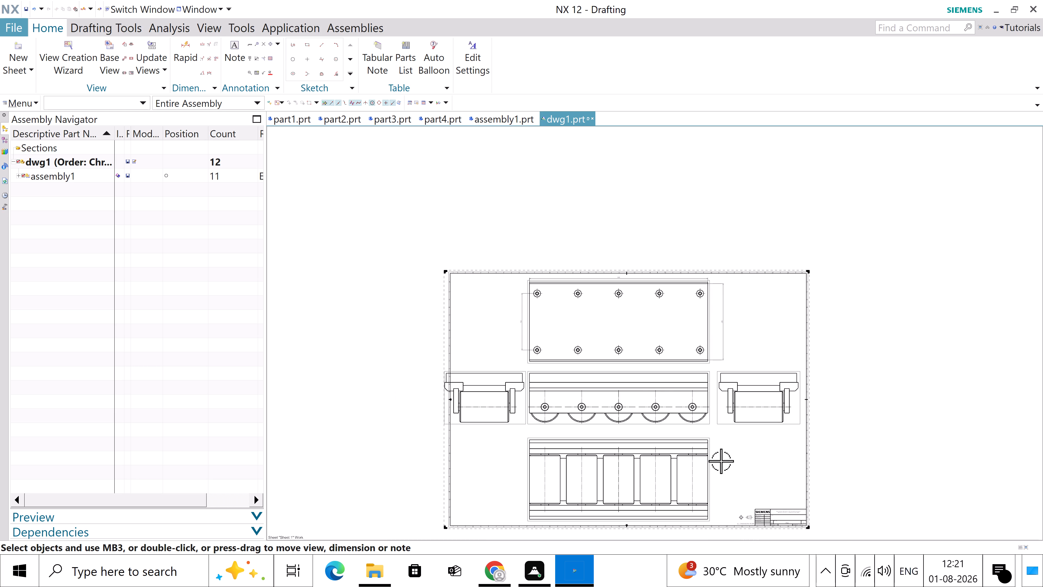
Dimension the horizontal centre-to-centre spacing of the first two holes in the upper plan view's top row, placing it above the view.
{"action": "scroll", "coordinate": [656, 384], "scroll_direction": "up", "scroll_amount": 2}
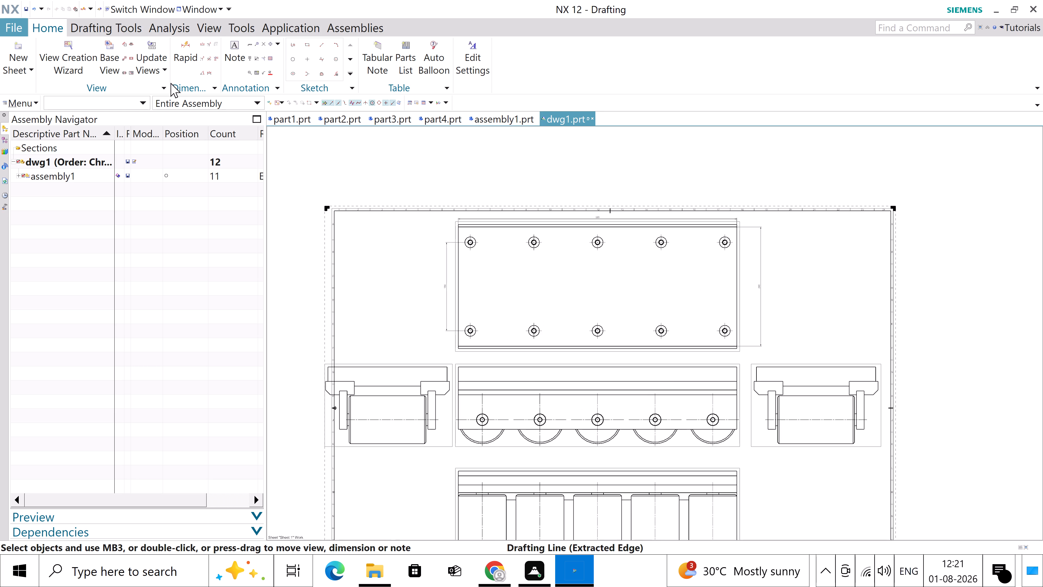
{"action": "left_click", "coordinate": [193, 63]}
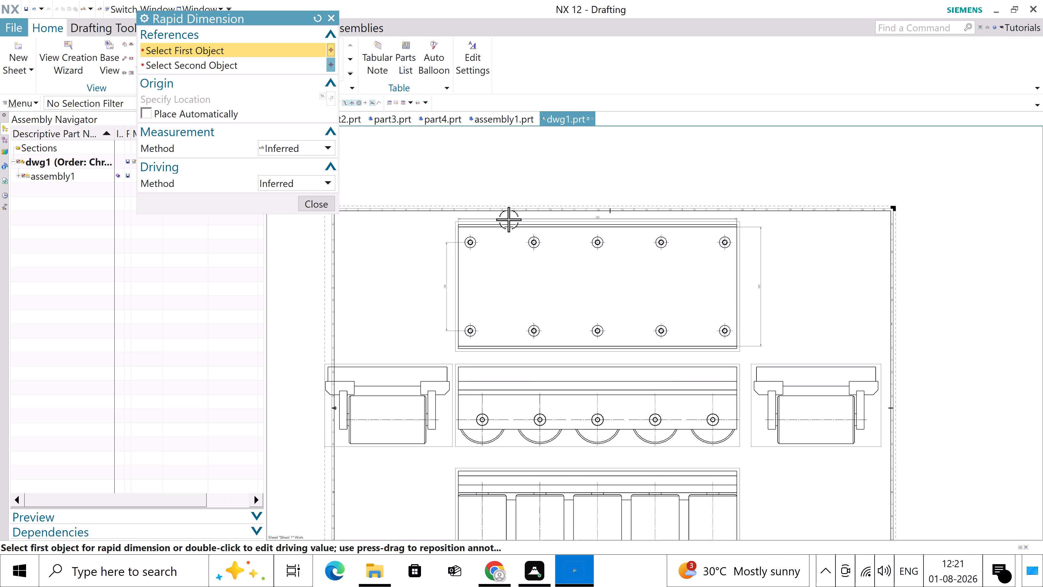
{"action": "scroll", "coordinate": [508, 235], "scroll_direction": "up", "scroll_amount": 4}
{"action": "scroll", "coordinate": [419, 256], "scroll_direction": "up", "scroll_amount": 2}
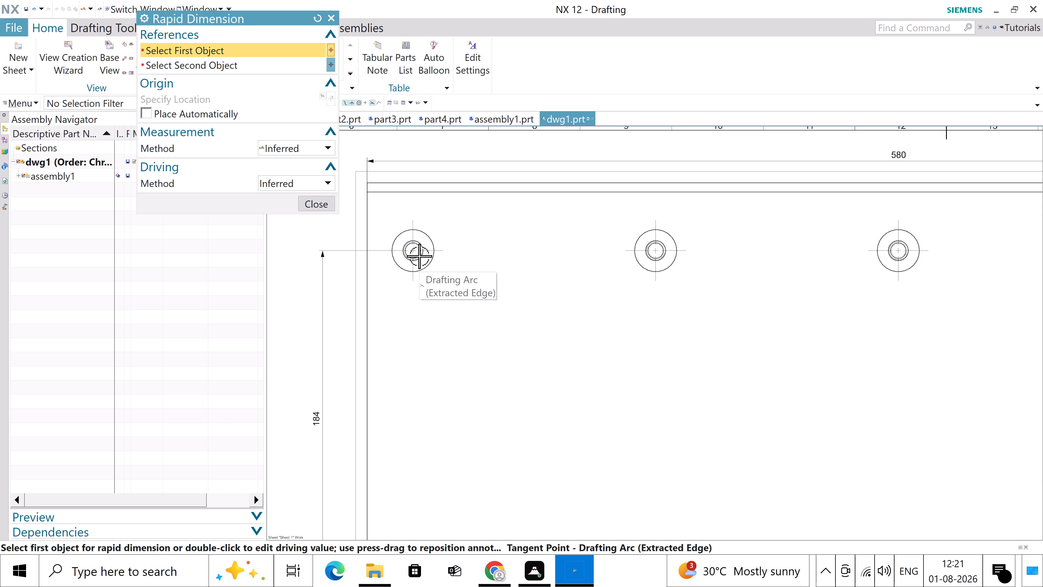
{"action": "left_click", "coordinate": [411, 250]}
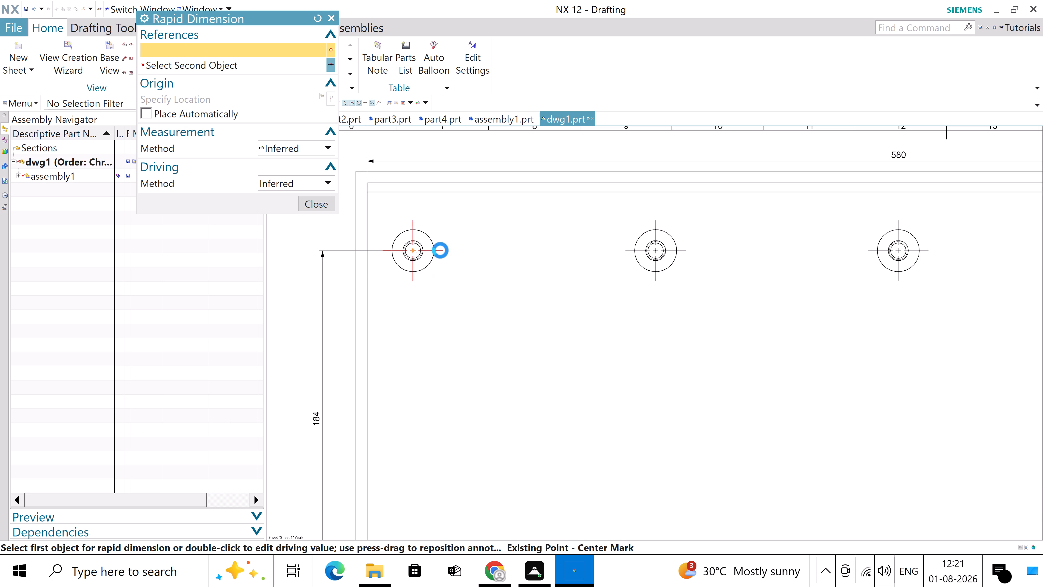
{"action": "left_click", "coordinate": [656, 250]}
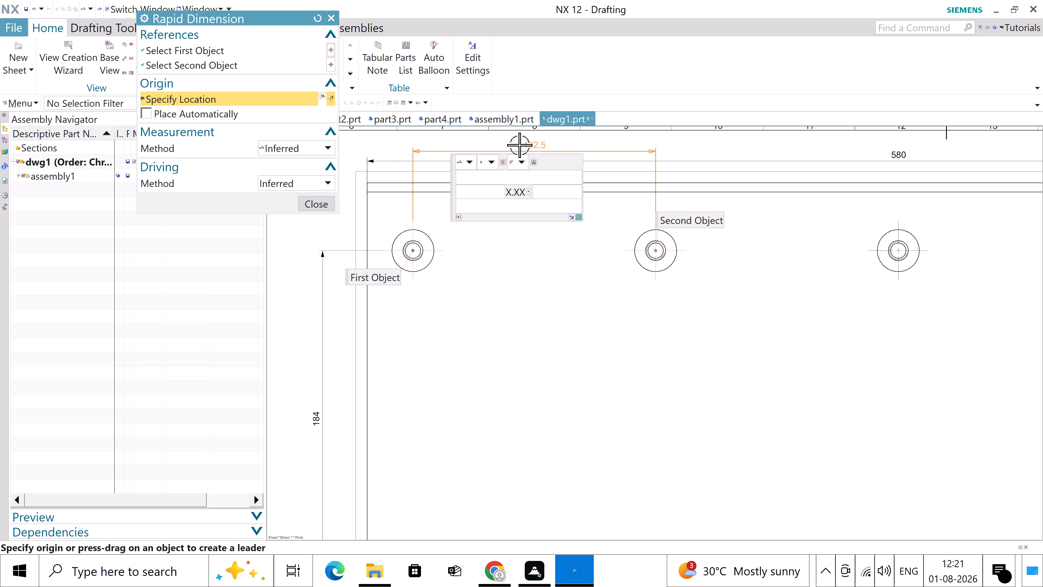
{"action": "left_click", "coordinate": [519, 145]}
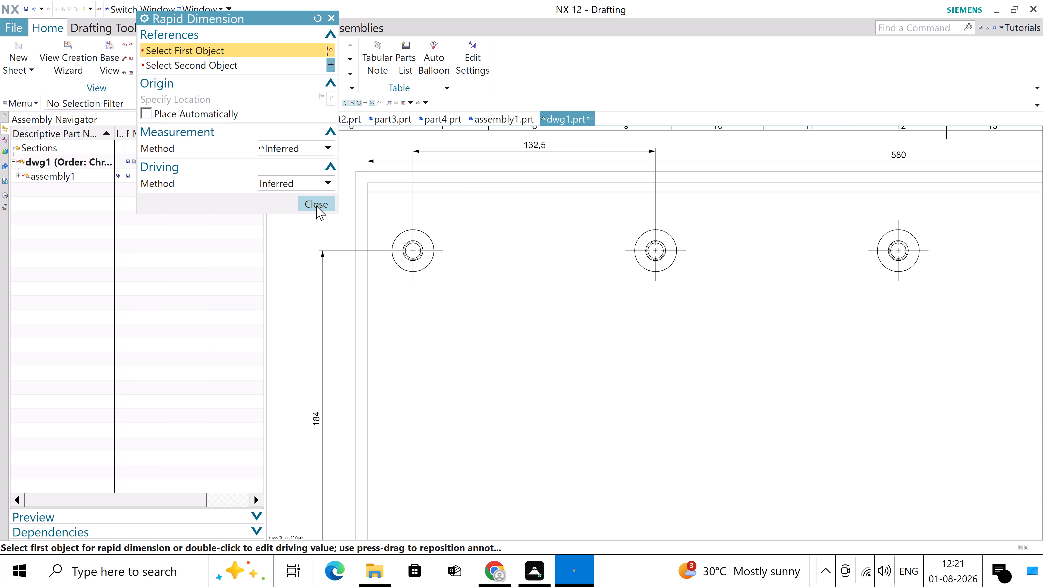
{"action": "left_click", "coordinate": [324, 207]}
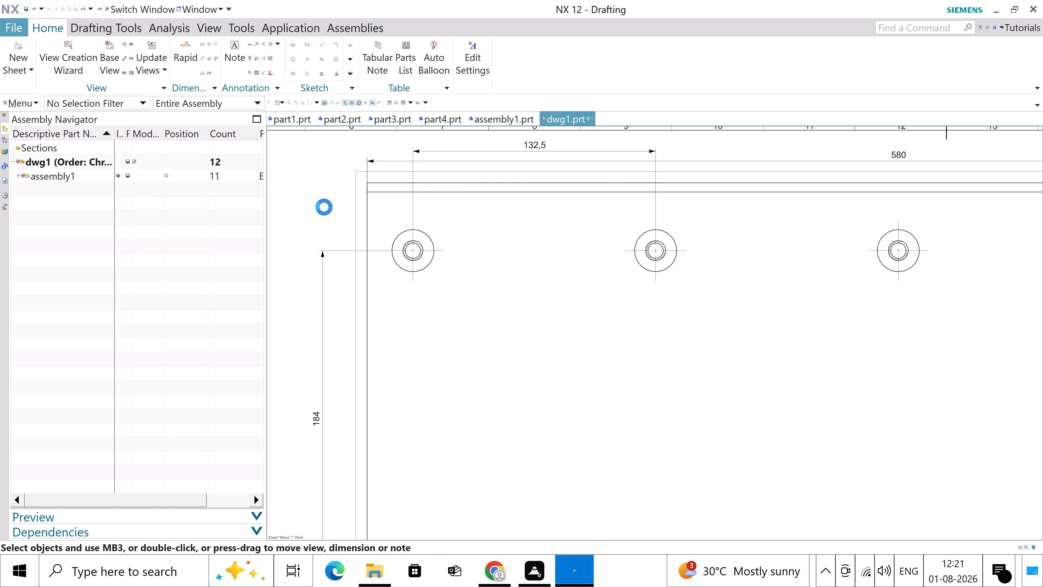
Append the text "(4x)" after the value of the horizontal hole-spacing dimension.
{"action": "double_click", "coordinate": [547, 144]}
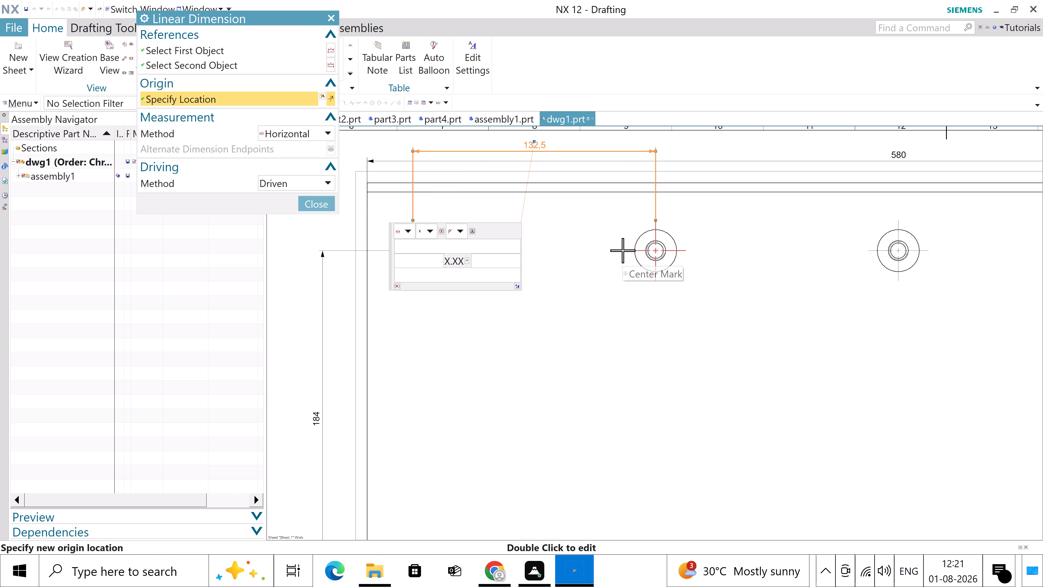
{"action": "left_click", "coordinate": [416, 261]}
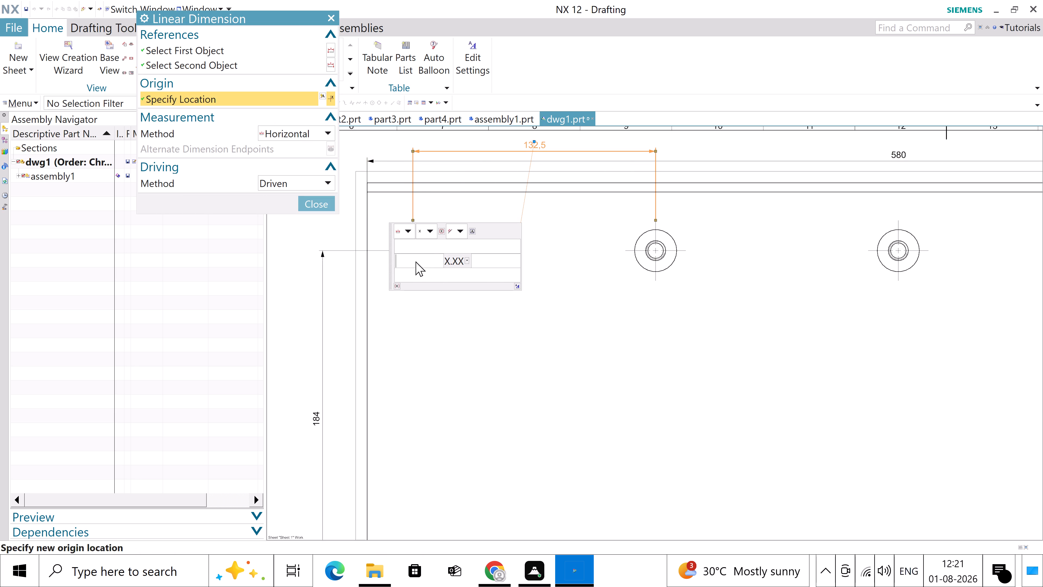
{"action": "key", "text": "4"}
{"action": "key", "text": "x"}
{"action": "key", "text": "BackSpace"}
{"action": "key", "text": "BackSpace"}
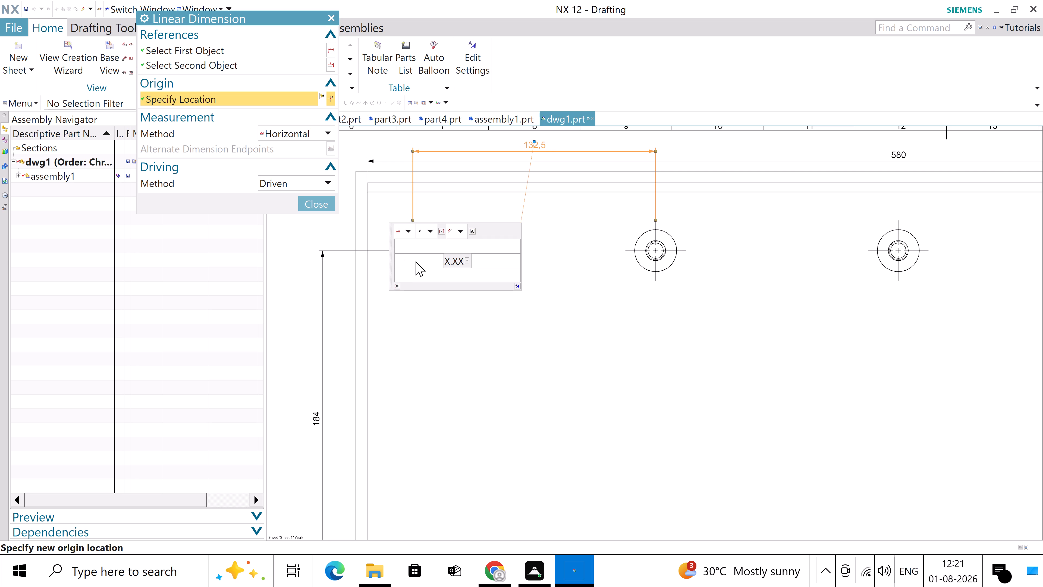
{"action": "key", "text": "BackSpace"}
{"action": "left_click", "coordinate": [494, 263]}
{"action": "type", "text": "4x"}
{"action": "key", "text": "Left"}
{"action": "key", "text": "Left"}
{"action": "key", "text": "shift+parenleft"}
{"action": "key", "text": "Right"}
{"action": "key", "text": "Right"}
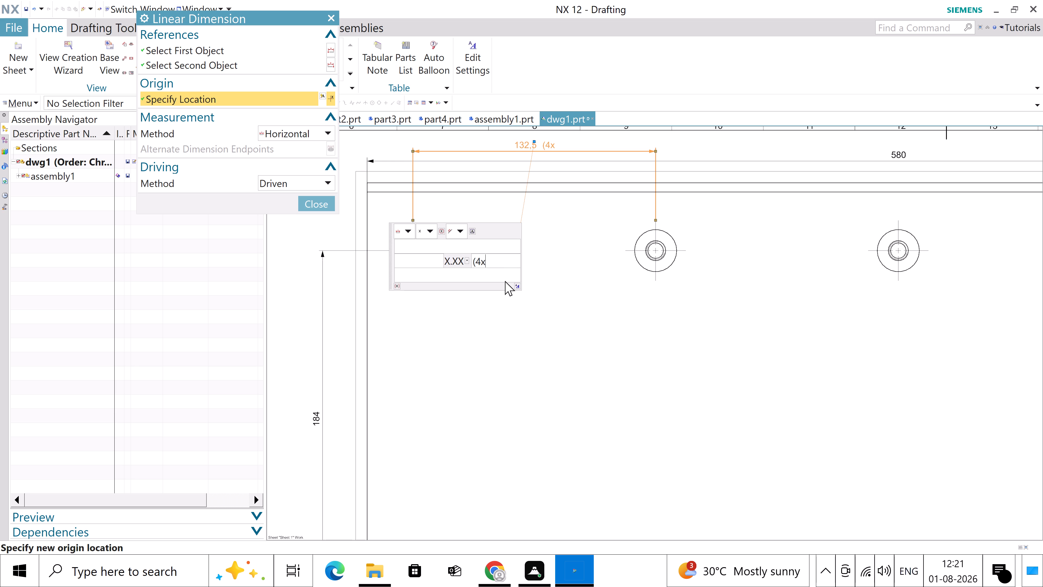
{"action": "key", "text": "shift+parenright"}
{"action": "left_click", "coordinate": [514, 345]}
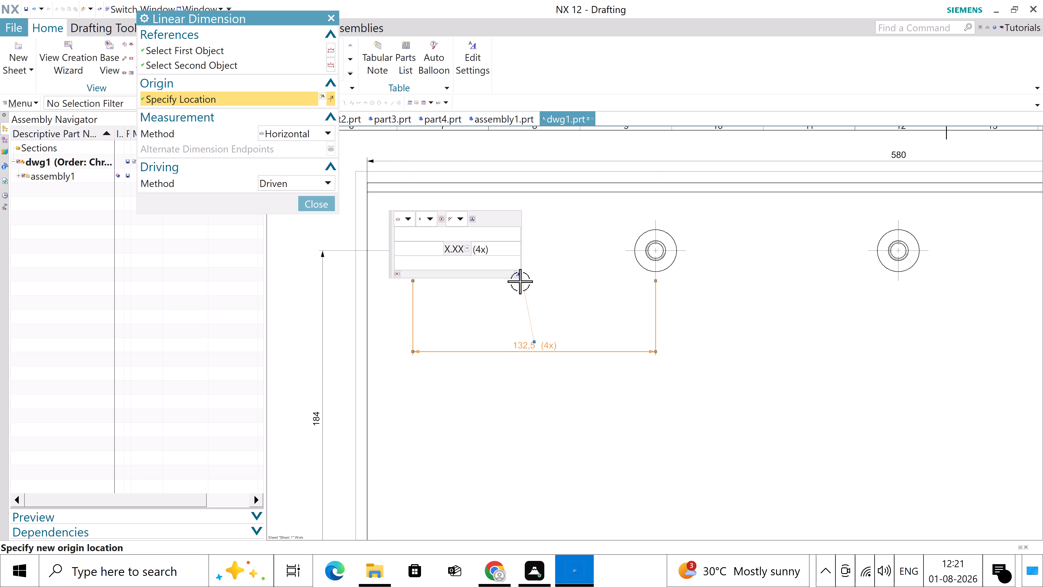
{"action": "left_click", "coordinate": [321, 207]}
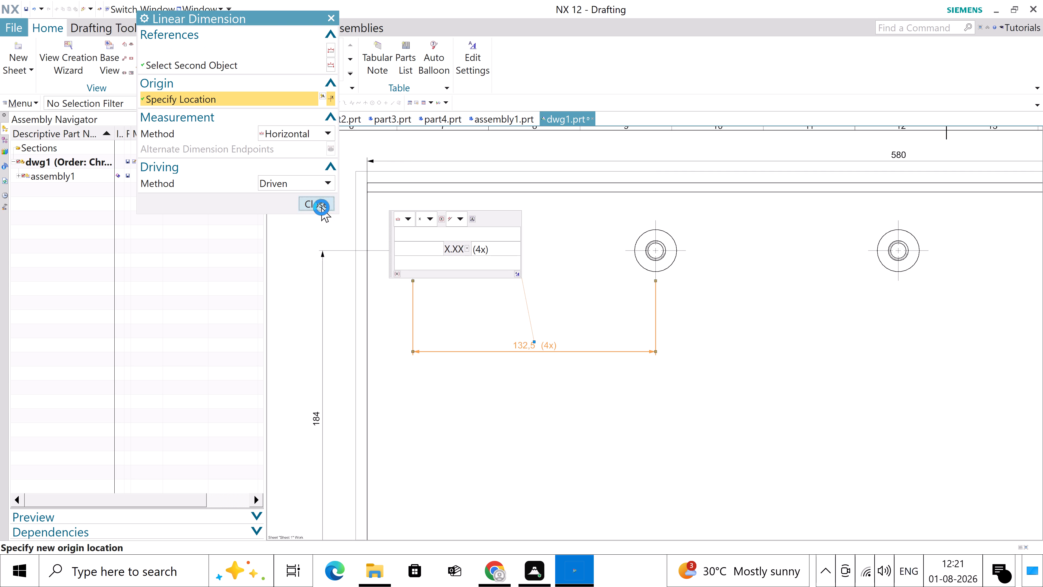
Move the horizontal hole-spacing dimension from below the top hole row to above the upper plan view.
{"action": "left_click_drag", "start_coordinate": [559, 348], "coordinate": [558, 344]}
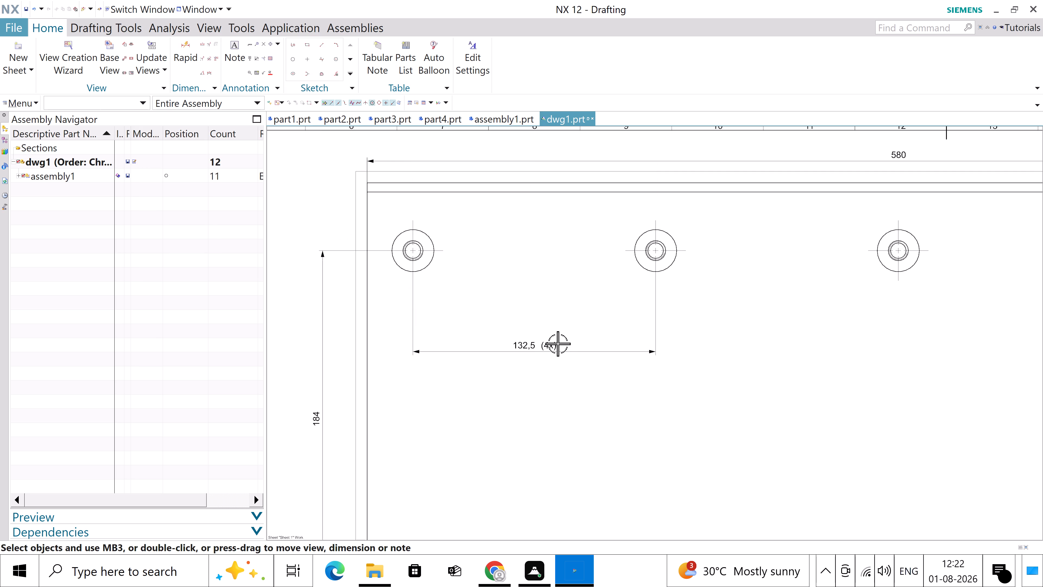
{"action": "left_click_drag", "start_coordinate": [558, 344], "coordinate": [540, 185]}
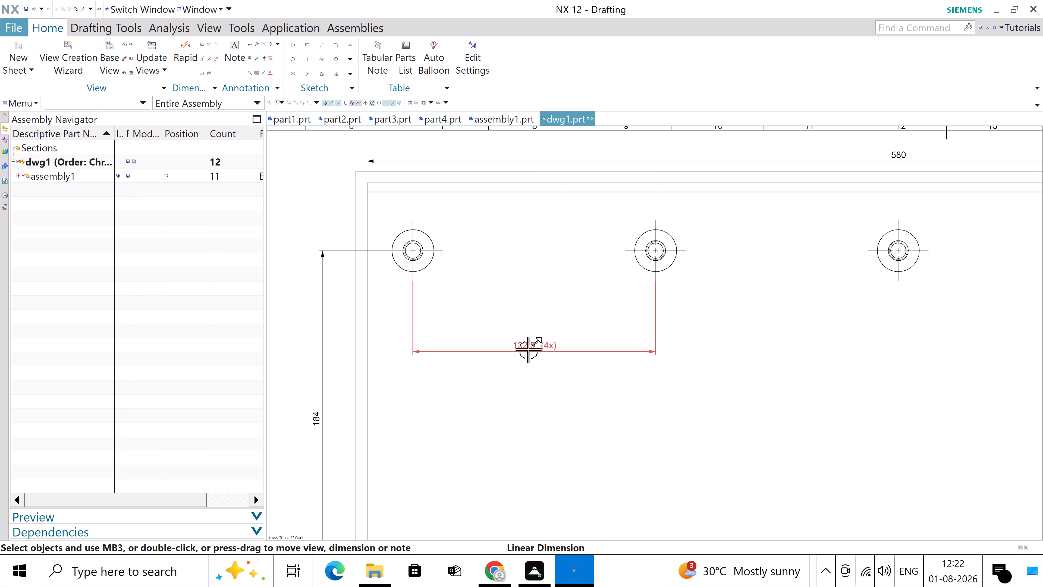
{"action": "left_click_drag", "start_coordinate": [528, 349], "coordinate": [520, 131]}
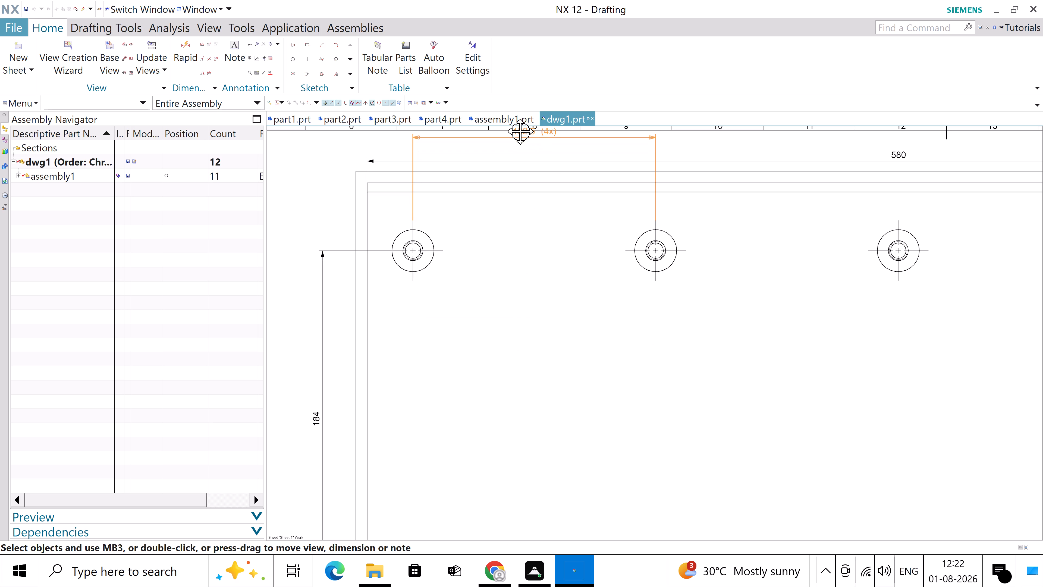
{"action": "left_click_drag", "start_coordinate": [520, 131], "coordinate": [520, 145]}
Rearrange the dimensions above the upper plan view so the overall length sits outermost and the hole spacing lies between it and the plate.
{"action": "scroll", "coordinate": [538, 252], "scroll_direction": "down", "scroll_amount": 1}
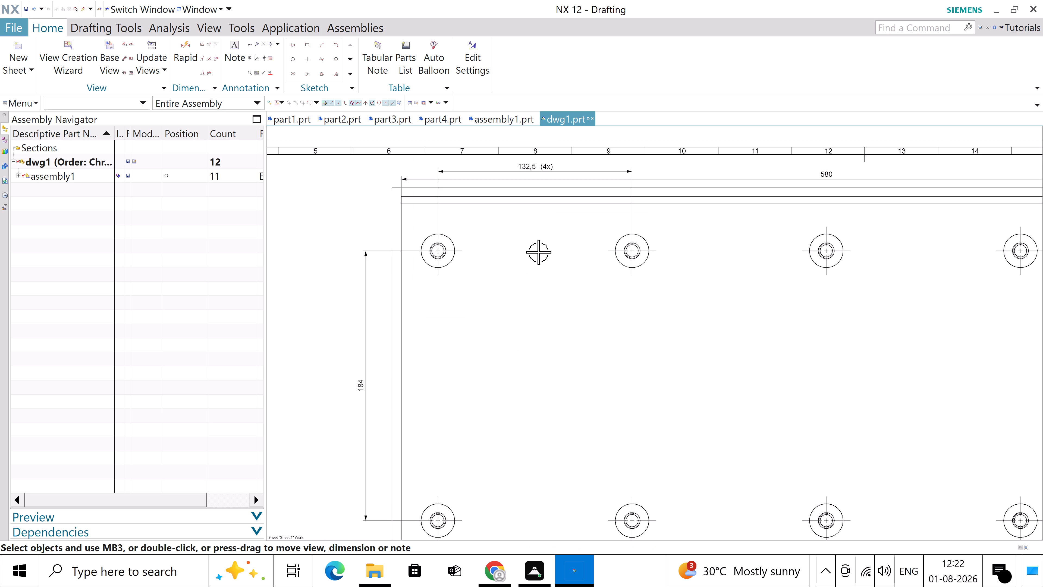
{"action": "left_click_drag", "start_coordinate": [827, 176], "coordinate": [829, 156]}
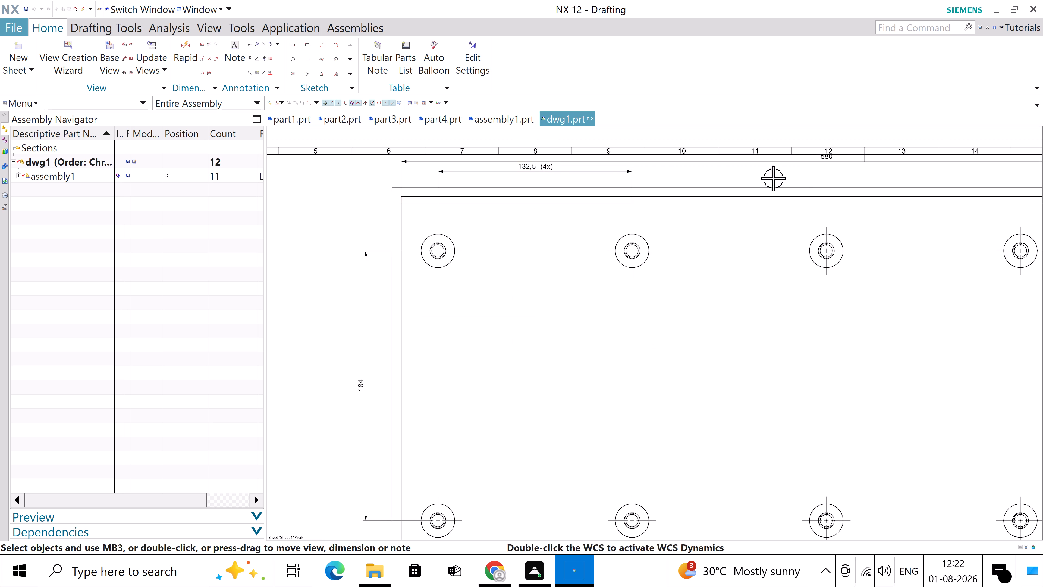
{"action": "left_click_drag", "start_coordinate": [551, 169], "coordinate": [551, 181]}
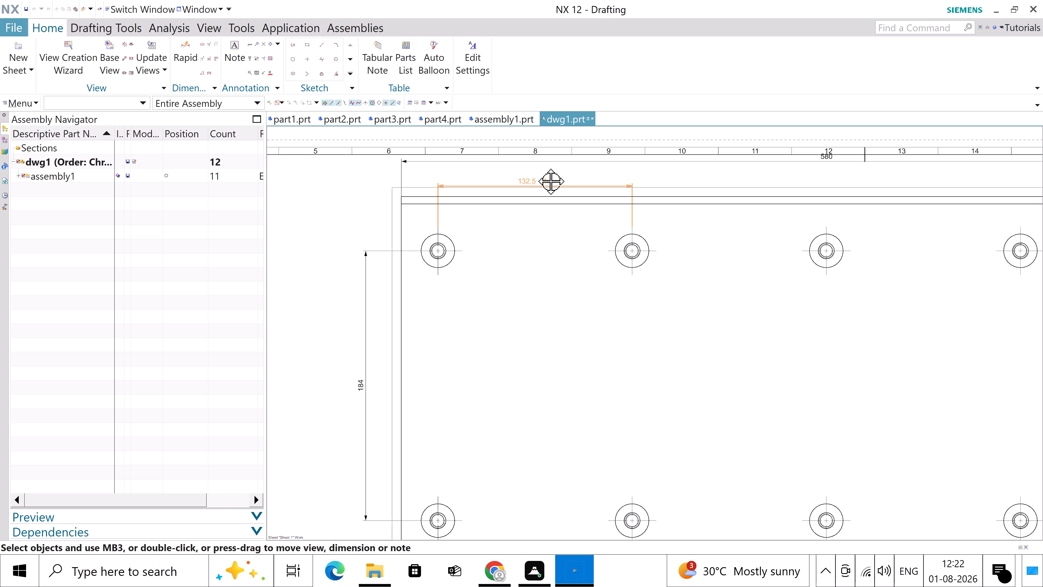
{"action": "left_click_drag", "start_coordinate": [551, 181], "coordinate": [551, 179]}
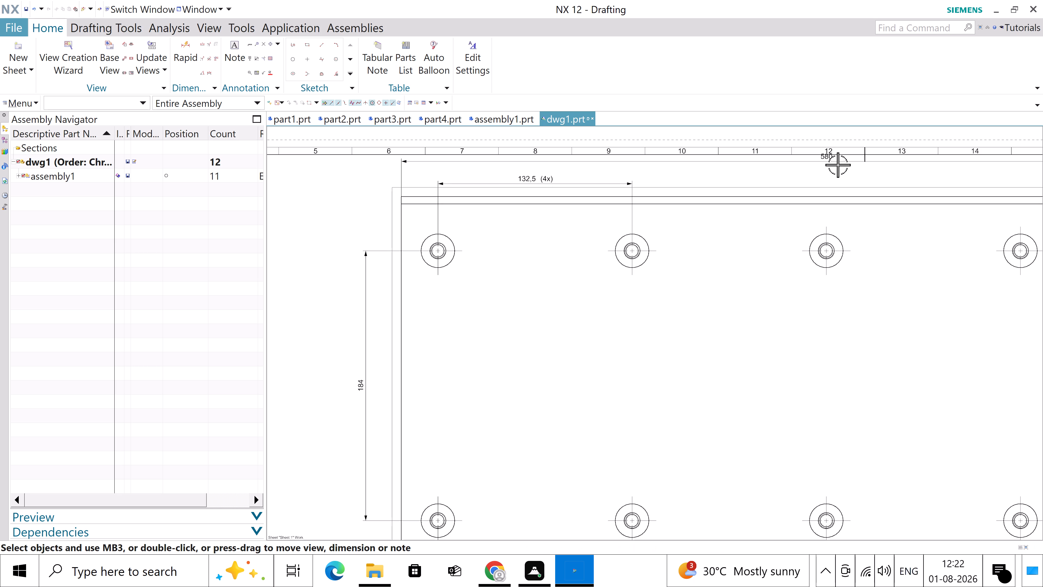
Move the overall length dimension slightly closer to the top edge of the upper plan view.
{"action": "left_click_drag", "start_coordinate": [837, 160], "coordinate": [837, 167]}
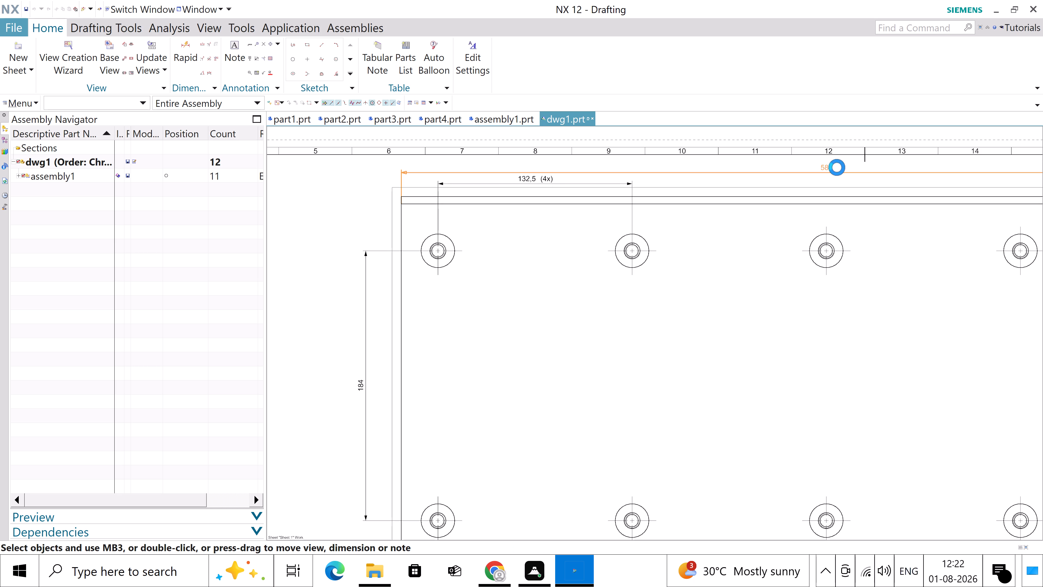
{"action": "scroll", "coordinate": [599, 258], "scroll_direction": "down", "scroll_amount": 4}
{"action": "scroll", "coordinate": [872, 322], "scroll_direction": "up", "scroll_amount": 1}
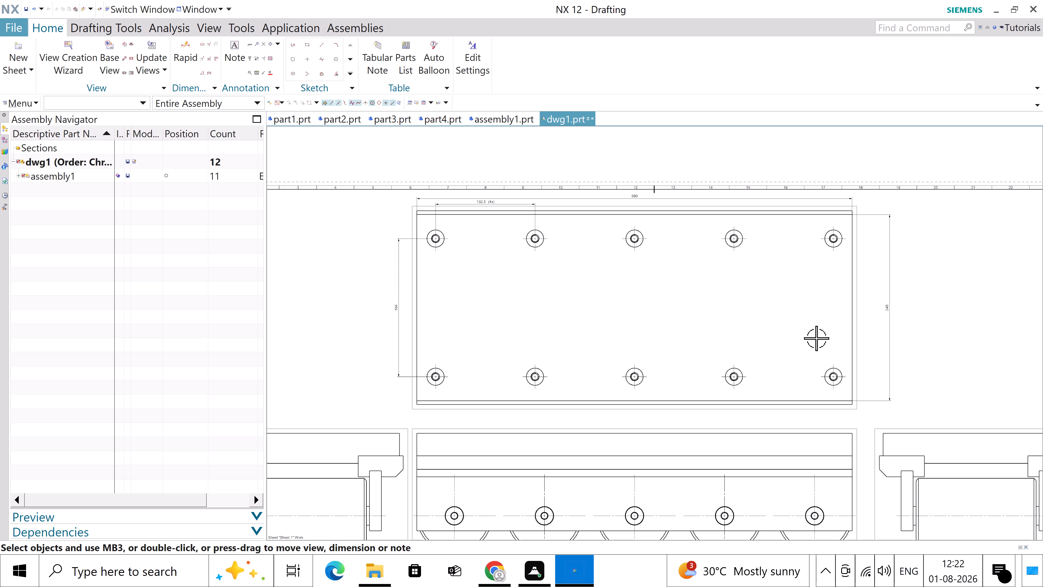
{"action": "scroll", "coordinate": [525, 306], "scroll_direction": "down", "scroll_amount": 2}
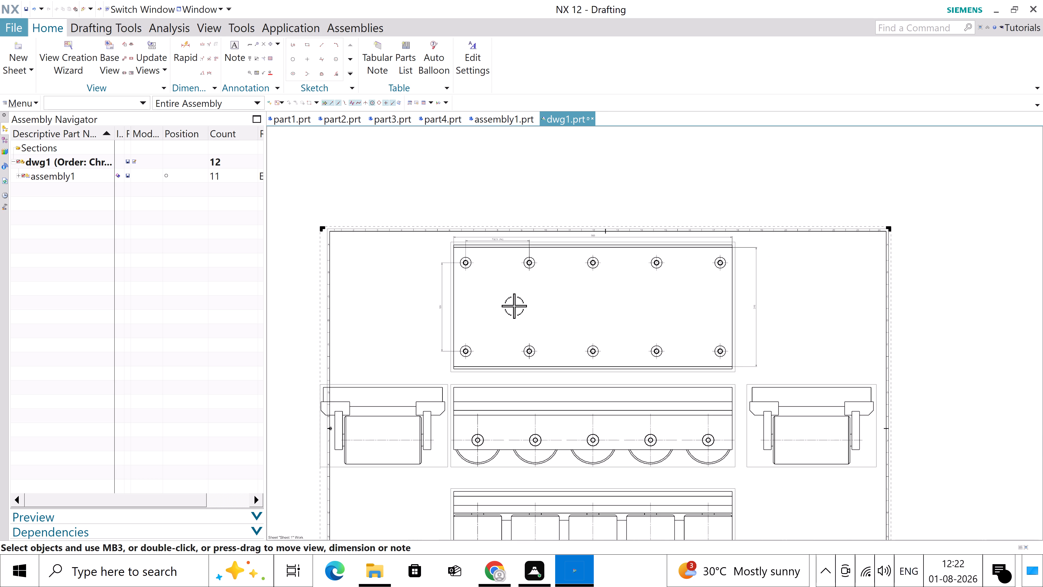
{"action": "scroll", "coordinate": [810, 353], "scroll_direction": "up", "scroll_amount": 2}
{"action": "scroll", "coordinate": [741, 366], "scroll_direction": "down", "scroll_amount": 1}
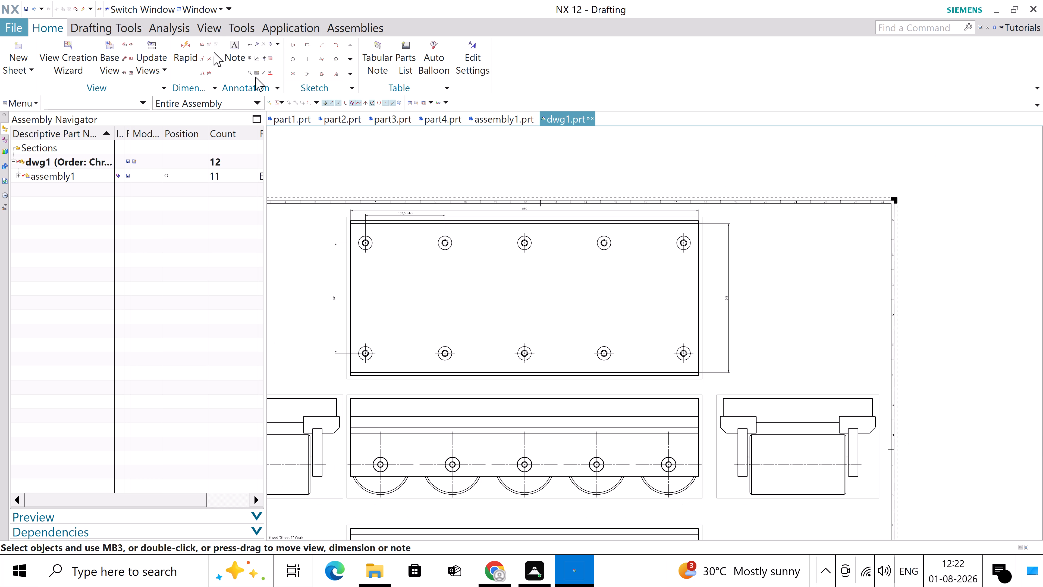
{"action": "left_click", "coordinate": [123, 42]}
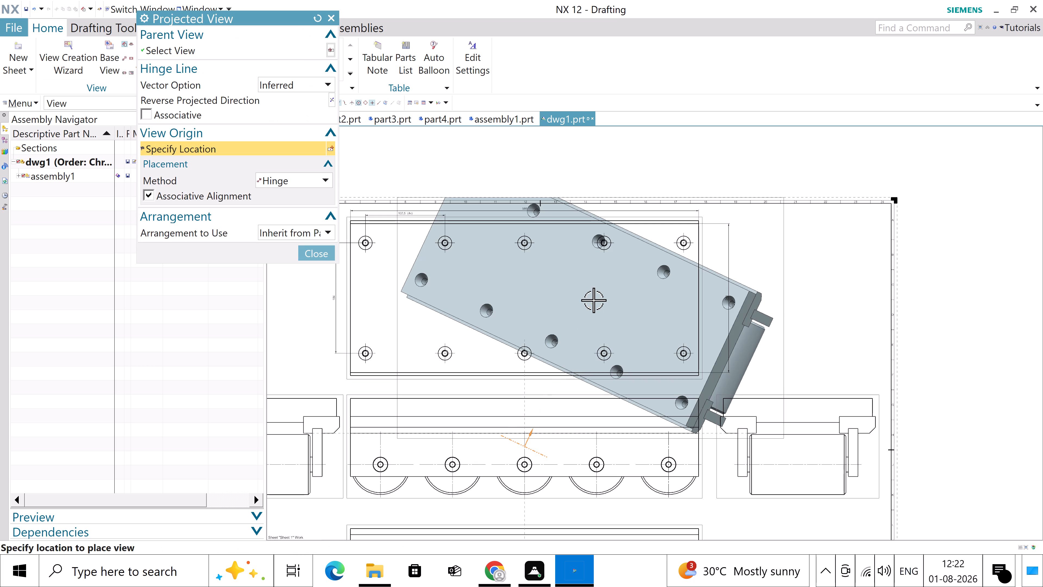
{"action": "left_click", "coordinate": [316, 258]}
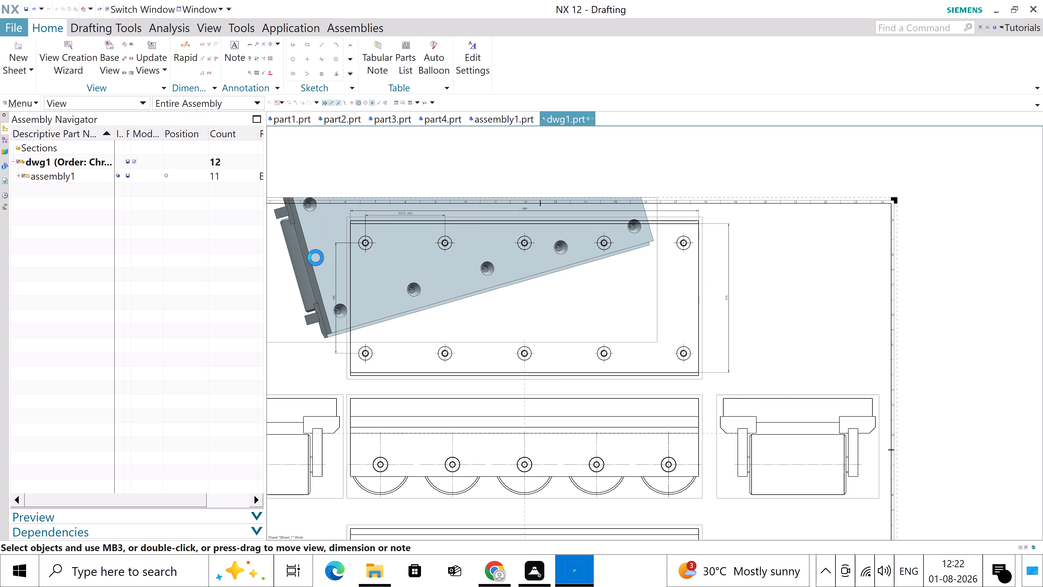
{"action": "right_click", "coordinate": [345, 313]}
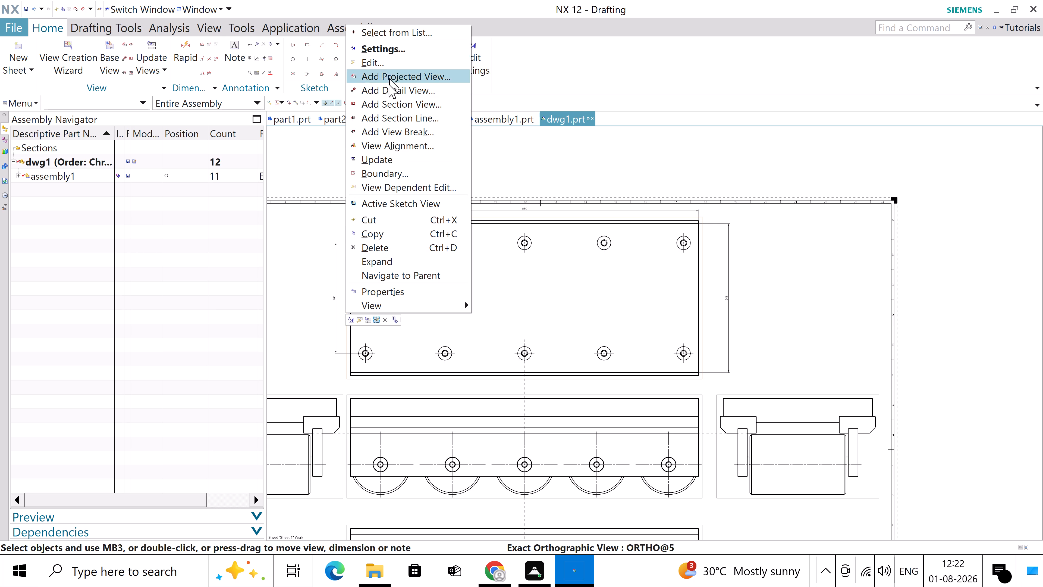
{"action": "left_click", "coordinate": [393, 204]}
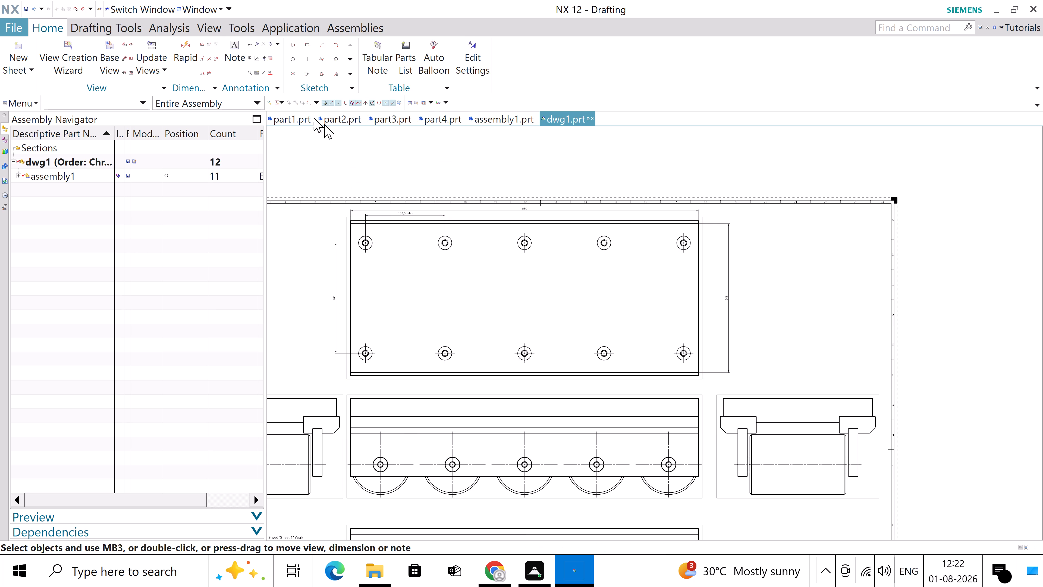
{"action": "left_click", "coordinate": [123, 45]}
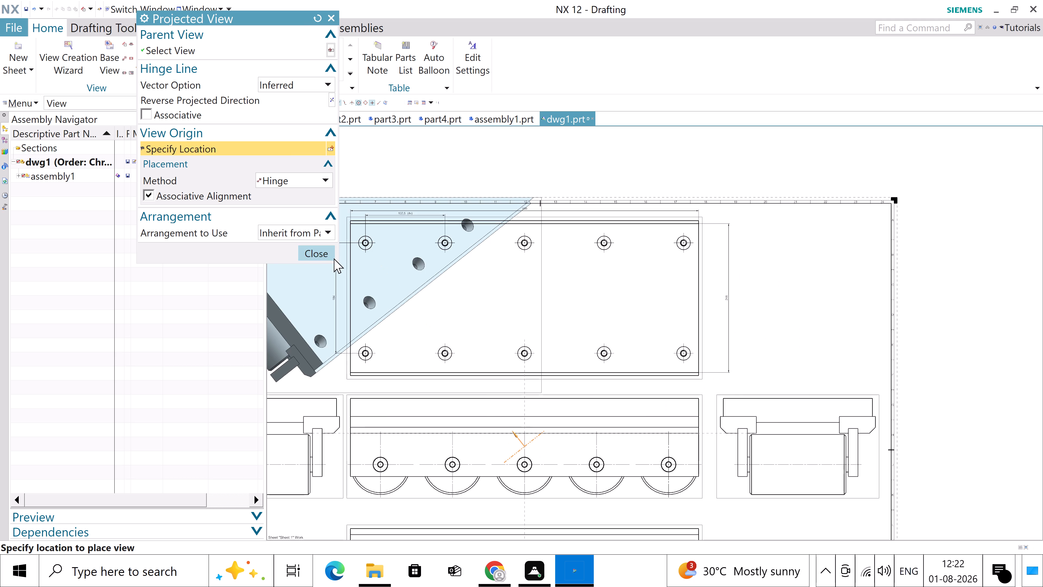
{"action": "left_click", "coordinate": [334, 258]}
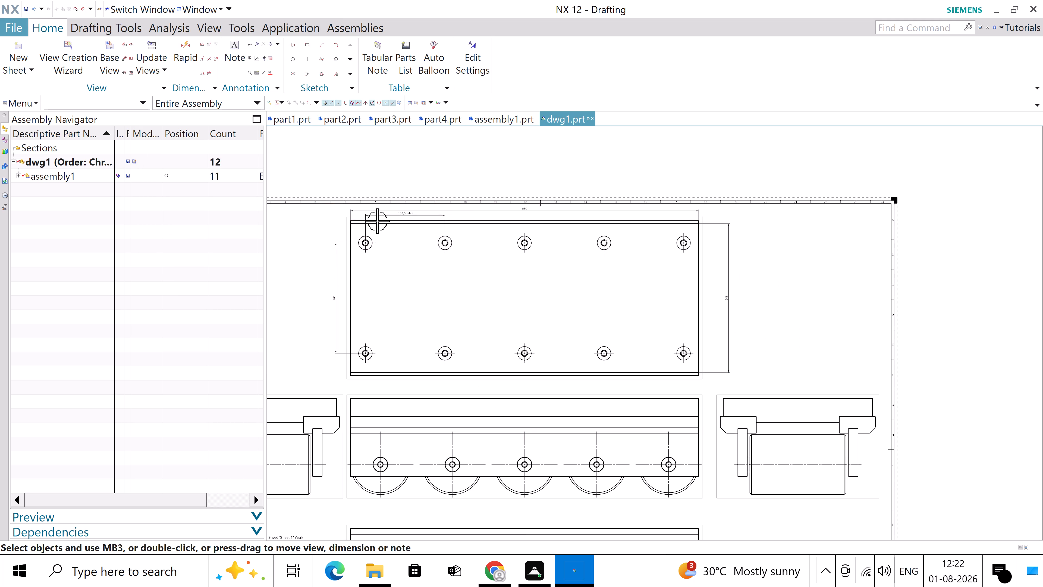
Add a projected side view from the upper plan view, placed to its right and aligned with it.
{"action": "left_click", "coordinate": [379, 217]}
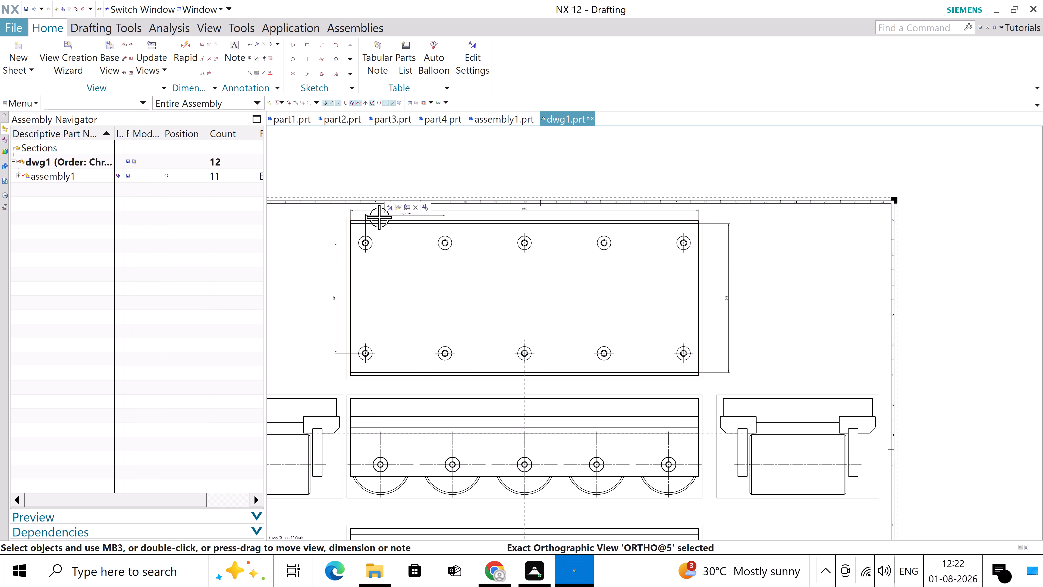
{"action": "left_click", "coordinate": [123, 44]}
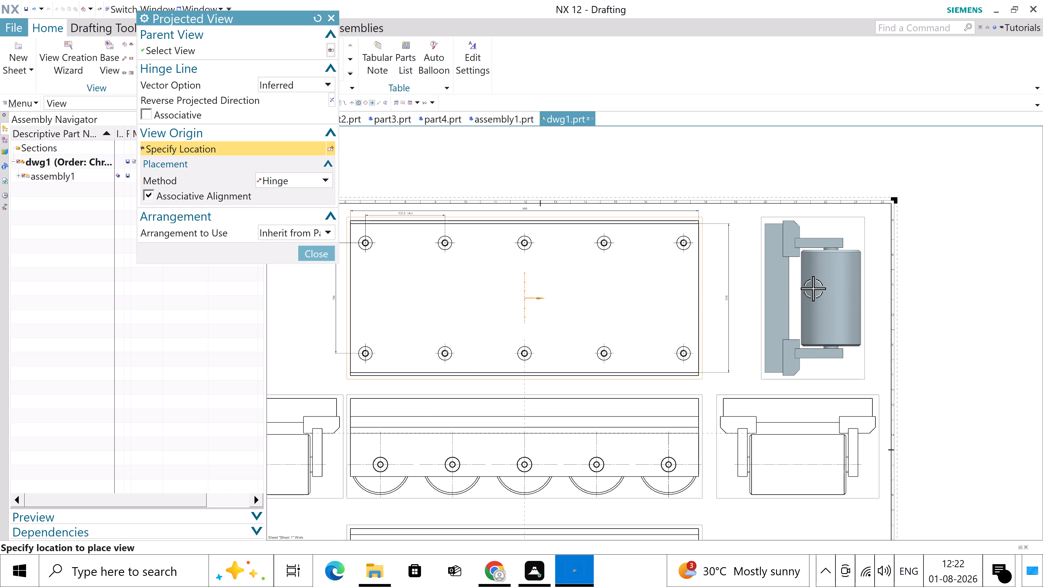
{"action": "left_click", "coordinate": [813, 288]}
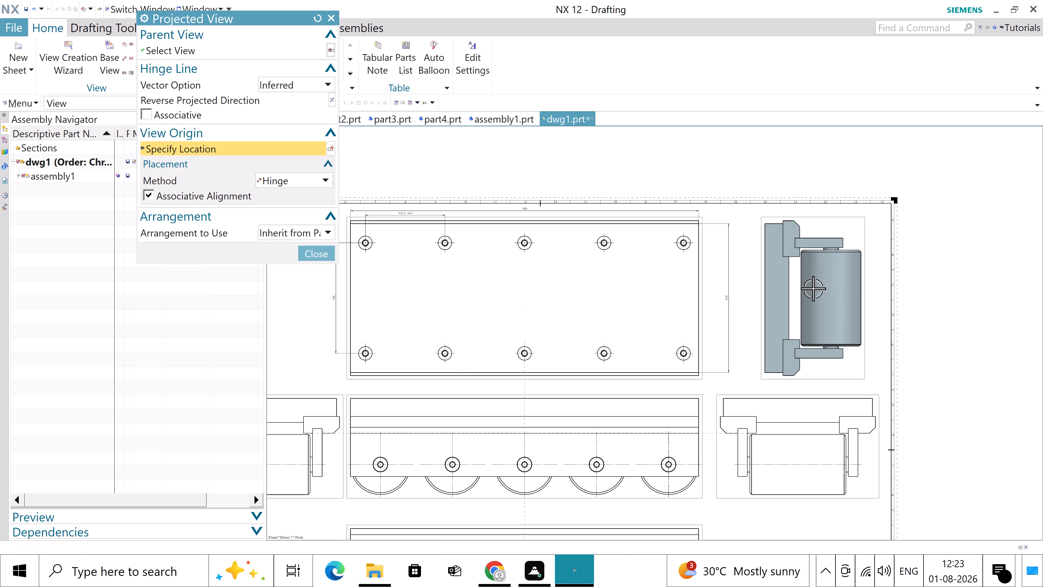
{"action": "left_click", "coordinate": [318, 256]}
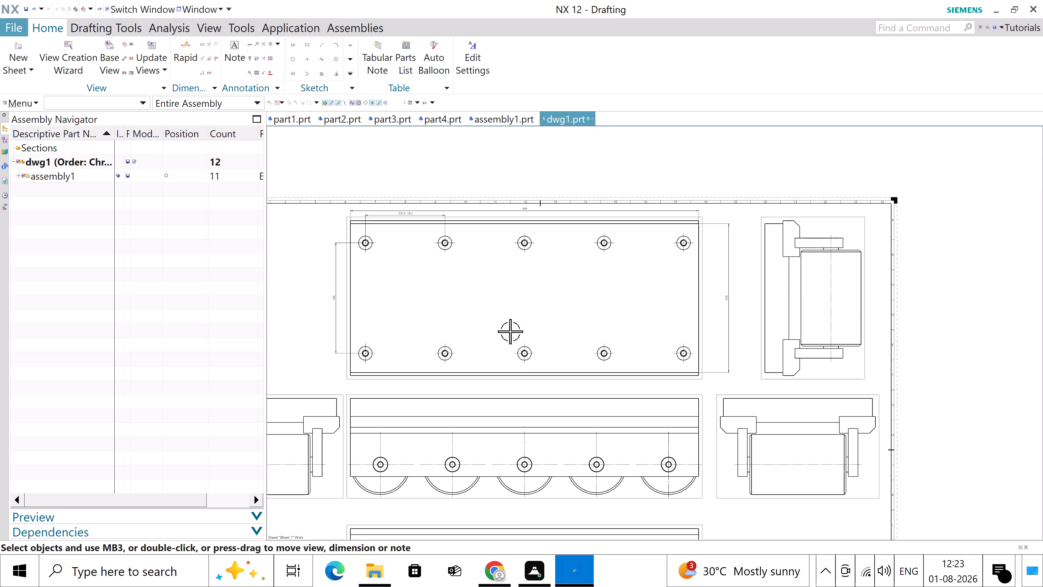
Delete the bottom projected view showing the rollers beneath the front view.
{"action": "scroll", "coordinate": [680, 342], "scroll_direction": "down", "scroll_amount": 3}
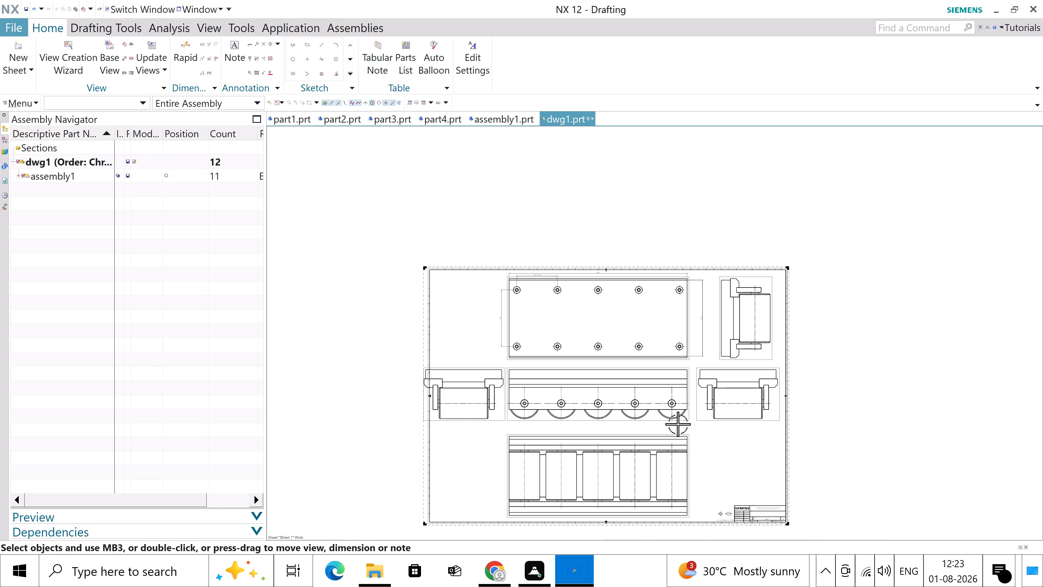
{"action": "left_click", "coordinate": [679, 434]}
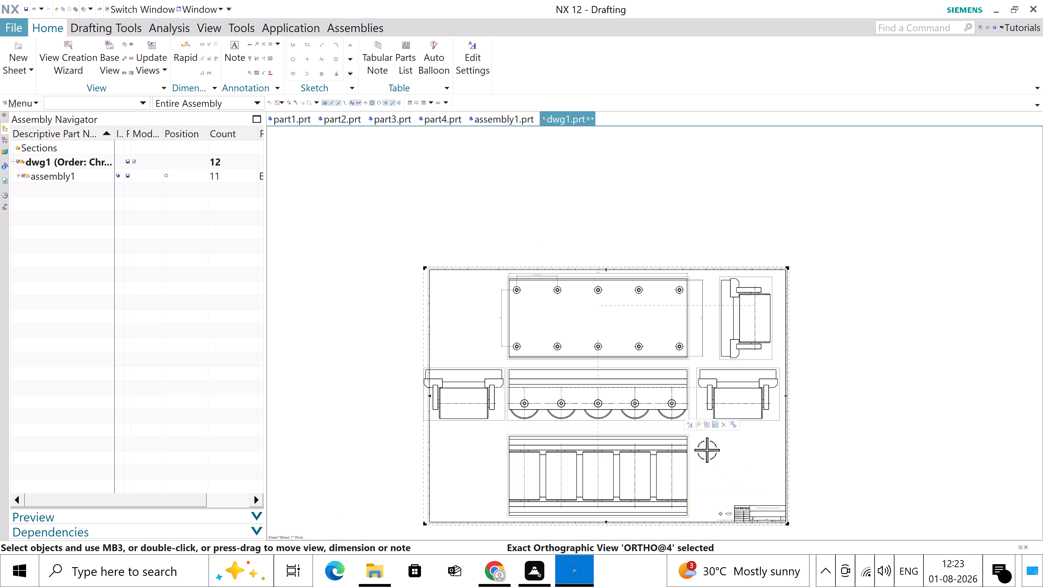
{"action": "scroll", "coordinate": [691, 427], "scroll_direction": "down", "scroll_amount": 1}
{"action": "scroll", "coordinate": [709, 472], "scroll_direction": "up", "scroll_amount": 3}
{"action": "scroll", "coordinate": [697, 445], "scroll_direction": "up", "scroll_amount": 1}
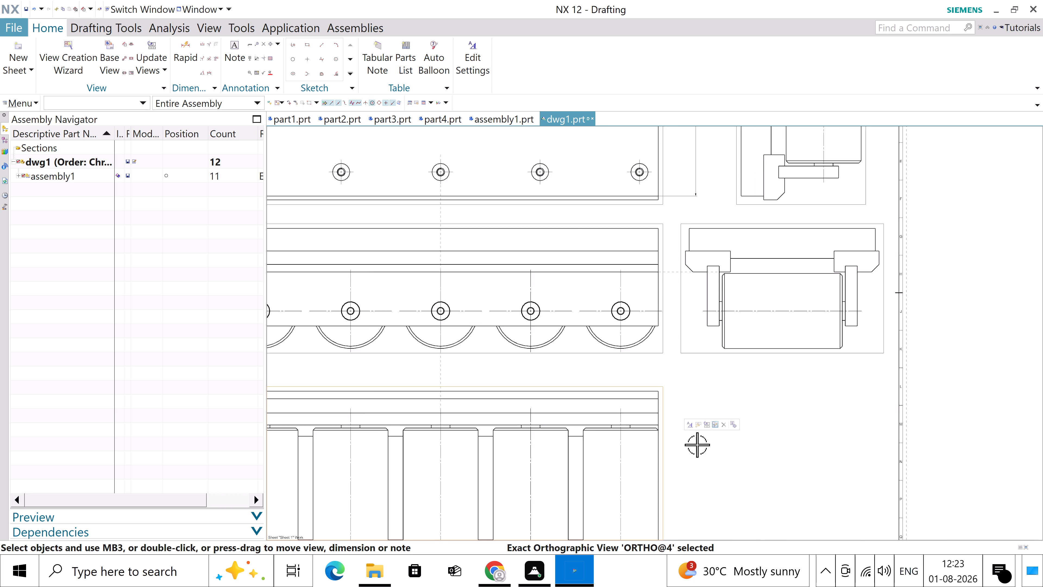
{"action": "scroll", "coordinate": [697, 445], "scroll_direction": "up", "scroll_amount": 1}
{"action": "scroll", "coordinate": [673, 405], "scroll_direction": "up", "scroll_amount": 1}
{"action": "left_click", "coordinate": [650, 364]}
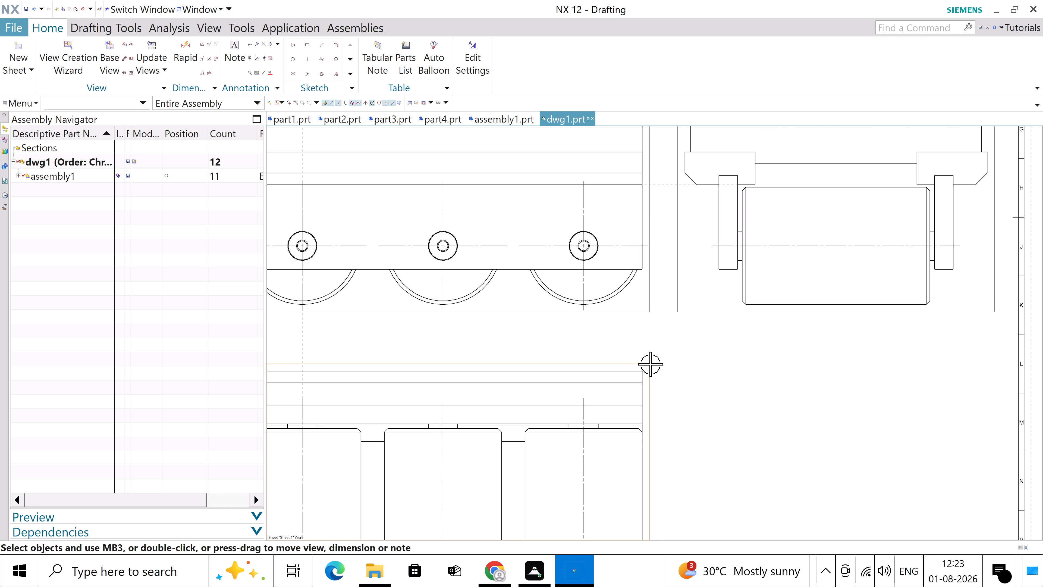
{"action": "key", "text": "Delete"}
{"action": "scroll", "coordinate": [687, 364], "scroll_direction": "down", "scroll_amount": 6}
{"action": "scroll", "coordinate": [490, 341], "scroll_direction": "up", "scroll_amount": 3}
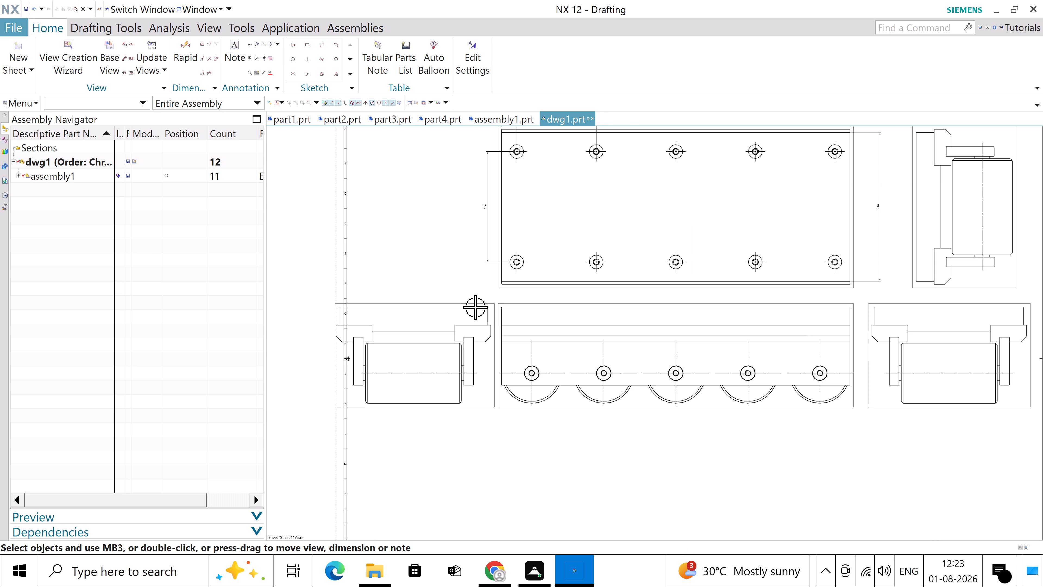
Delete the projected end view to the left of the front view.
{"action": "left_click", "coordinate": [475, 300]}
{"action": "left_click", "coordinate": [461, 304]}
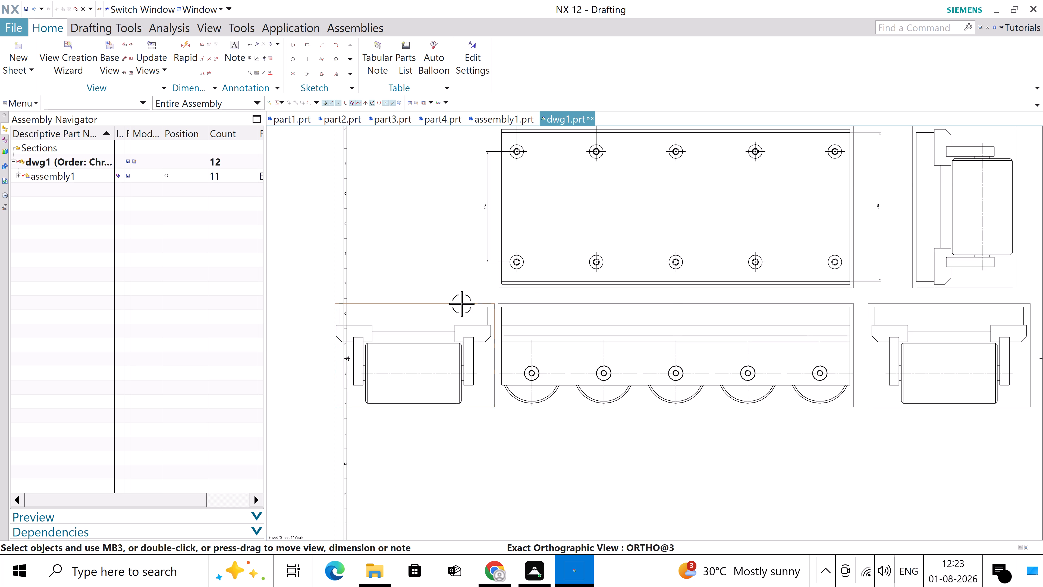
{"action": "key", "text": "Delete"}
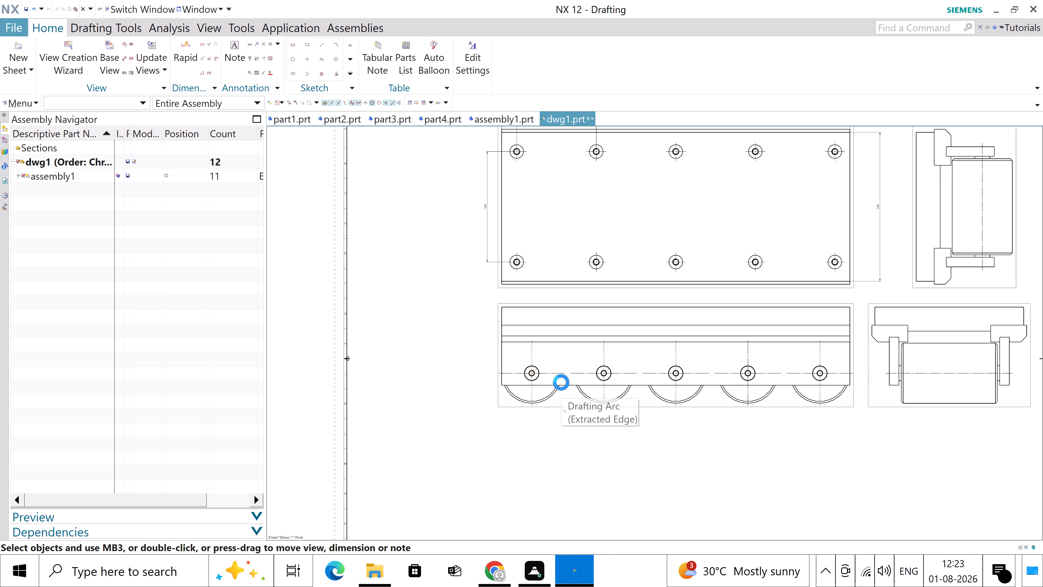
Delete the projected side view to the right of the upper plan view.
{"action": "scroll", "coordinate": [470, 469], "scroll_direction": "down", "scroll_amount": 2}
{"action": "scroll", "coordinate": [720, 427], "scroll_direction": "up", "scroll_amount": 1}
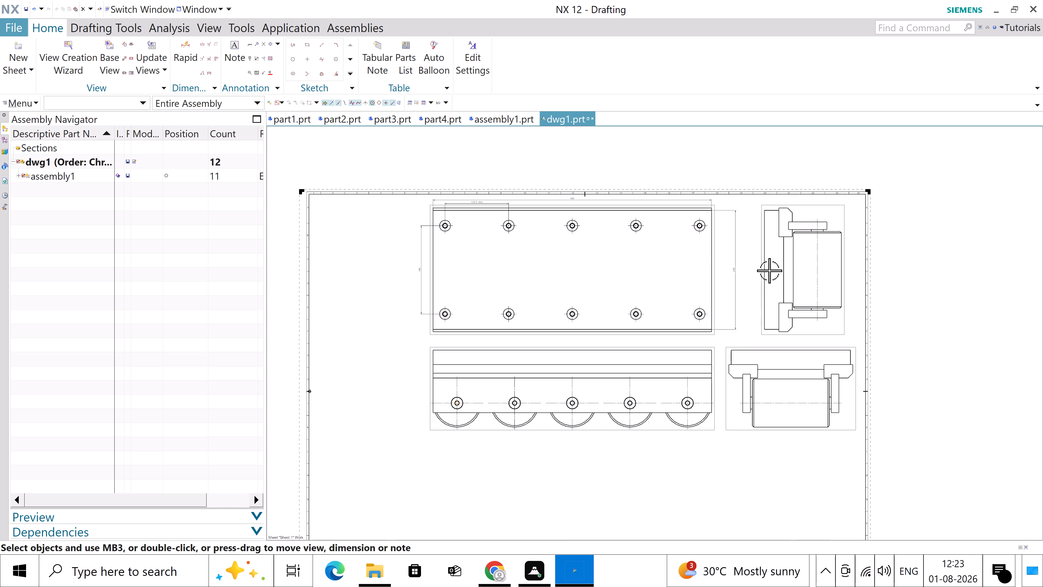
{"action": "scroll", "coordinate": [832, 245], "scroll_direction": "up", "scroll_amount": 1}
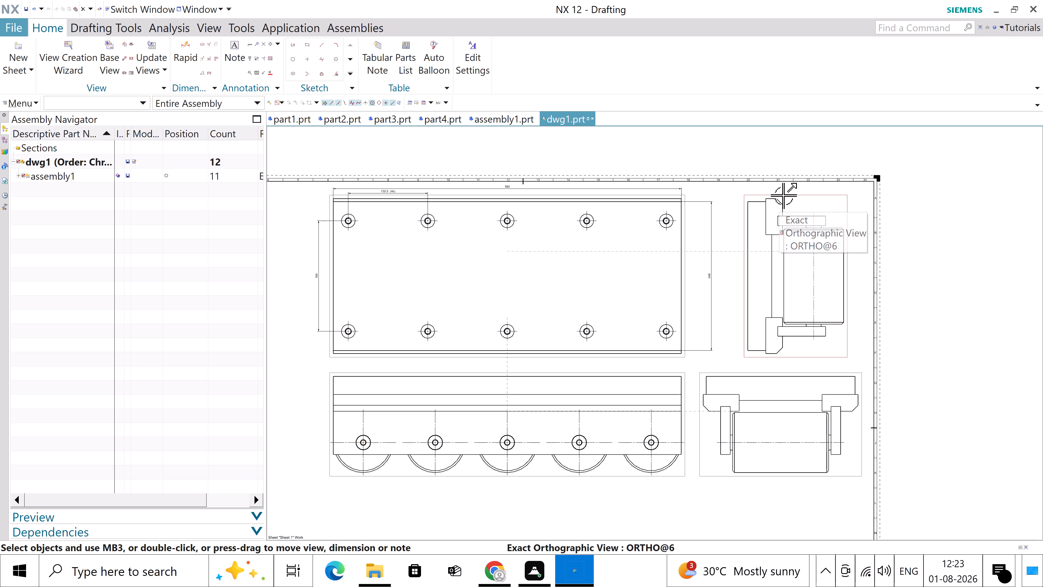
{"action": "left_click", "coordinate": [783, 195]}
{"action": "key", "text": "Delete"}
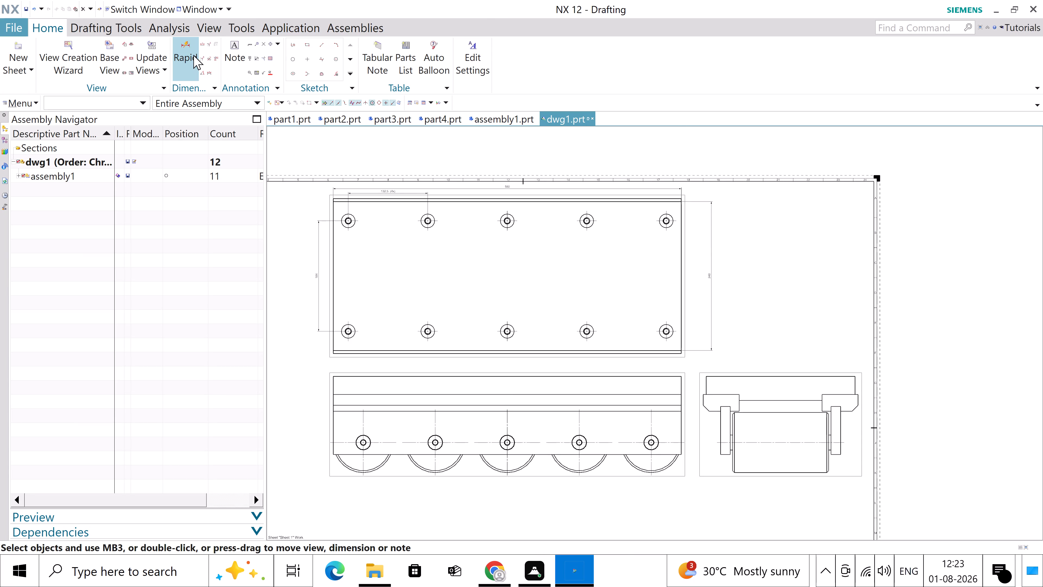
Examine the layout of the remaining views and the plan-view dimensions on the sheet.
{"action": "scroll", "coordinate": [568, 414], "scroll_direction": "down", "scroll_amount": 2}
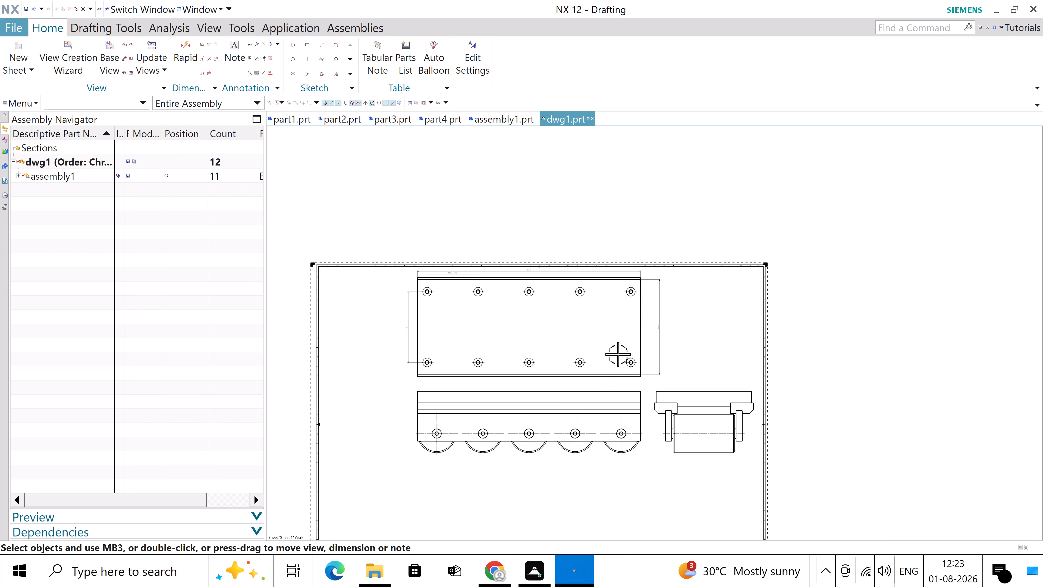
{"action": "scroll", "coordinate": [654, 264], "scroll_direction": "up", "scroll_amount": 1}
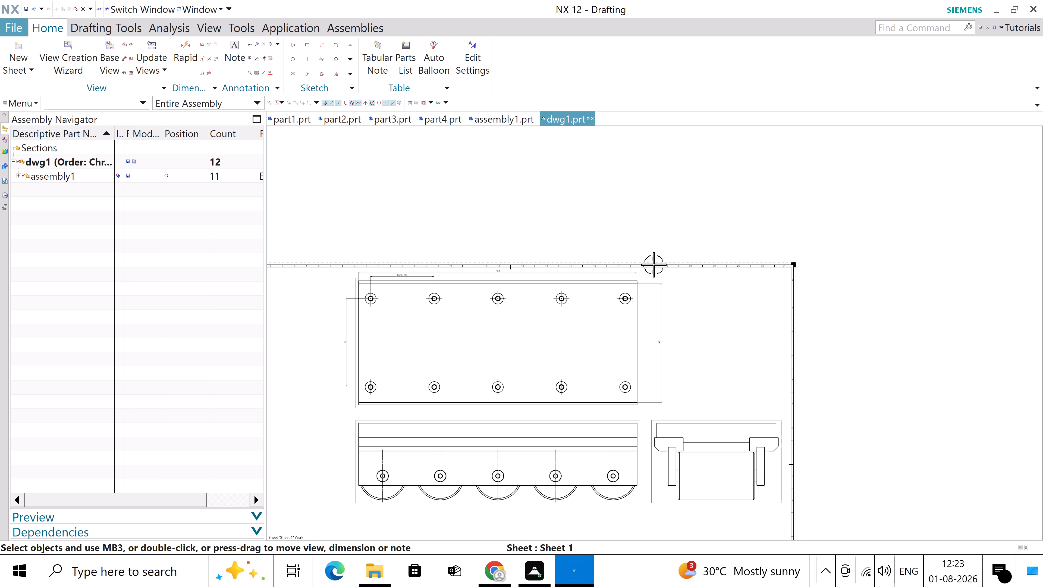
{"action": "scroll", "coordinate": [654, 264], "scroll_direction": "down", "scroll_amount": 2}
{"action": "scroll", "coordinate": [665, 339], "scroll_direction": "up", "scroll_amount": 1}
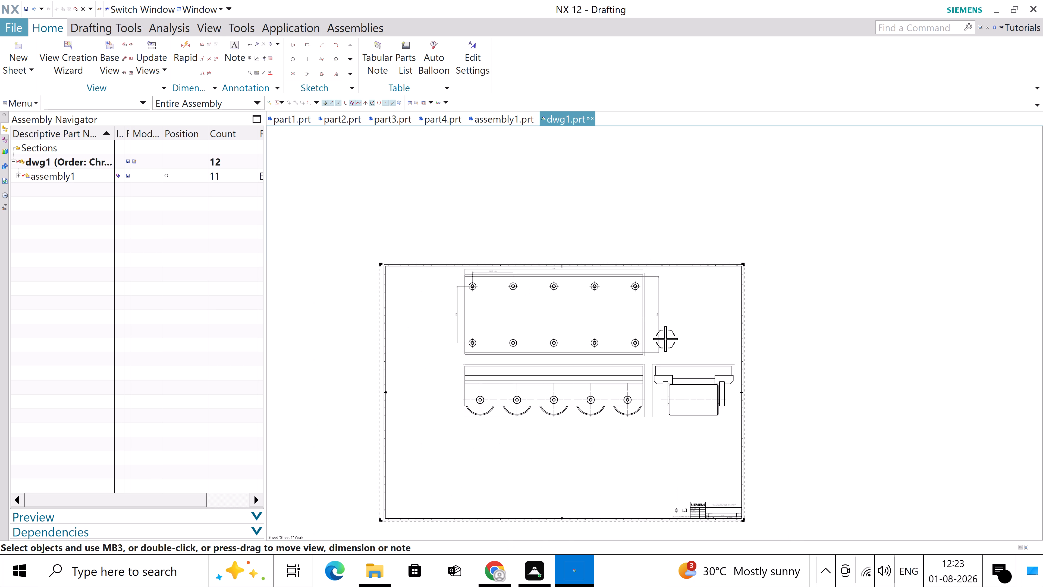
{"action": "scroll", "coordinate": [665, 339], "scroll_direction": "up", "scroll_amount": 1}
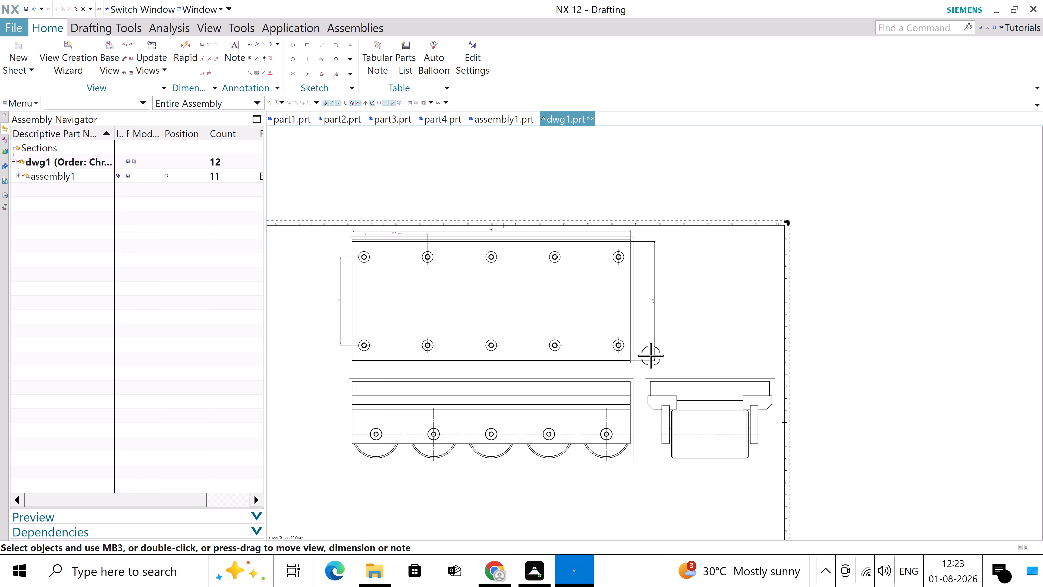
{"action": "scroll", "coordinate": [423, 224], "scroll_direction": "up", "scroll_amount": 3}
{"action": "scroll", "coordinate": [423, 224], "scroll_direction": "down", "scroll_amount": 1}
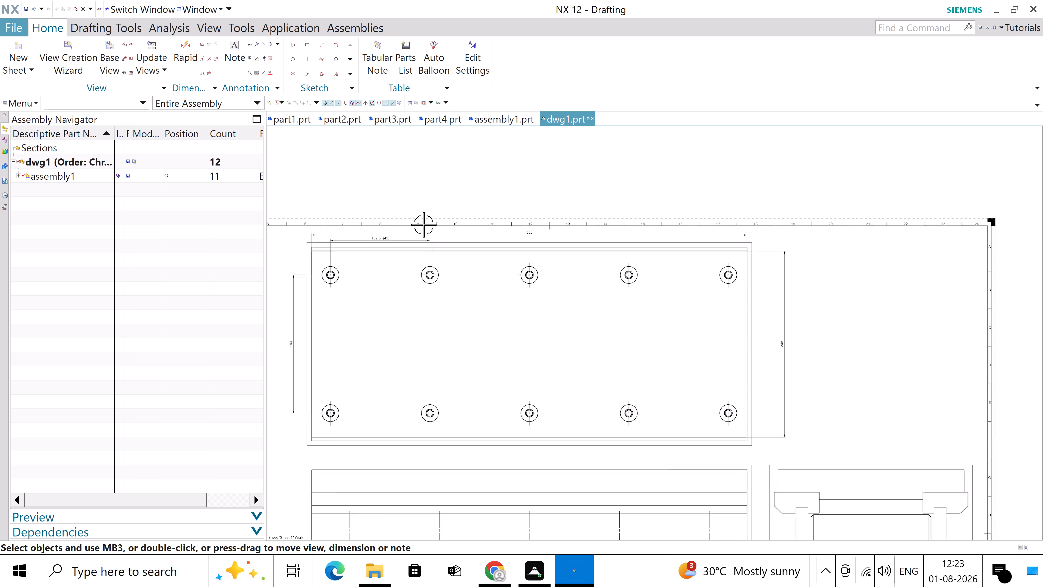
{"action": "scroll", "coordinate": [423, 224], "scroll_direction": "down", "scroll_amount": 2}
{"action": "scroll", "coordinate": [501, 413], "scroll_direction": "up", "scroll_amount": 2}
{"action": "scroll", "coordinate": [501, 413], "scroll_direction": "down", "scroll_amount": 2}
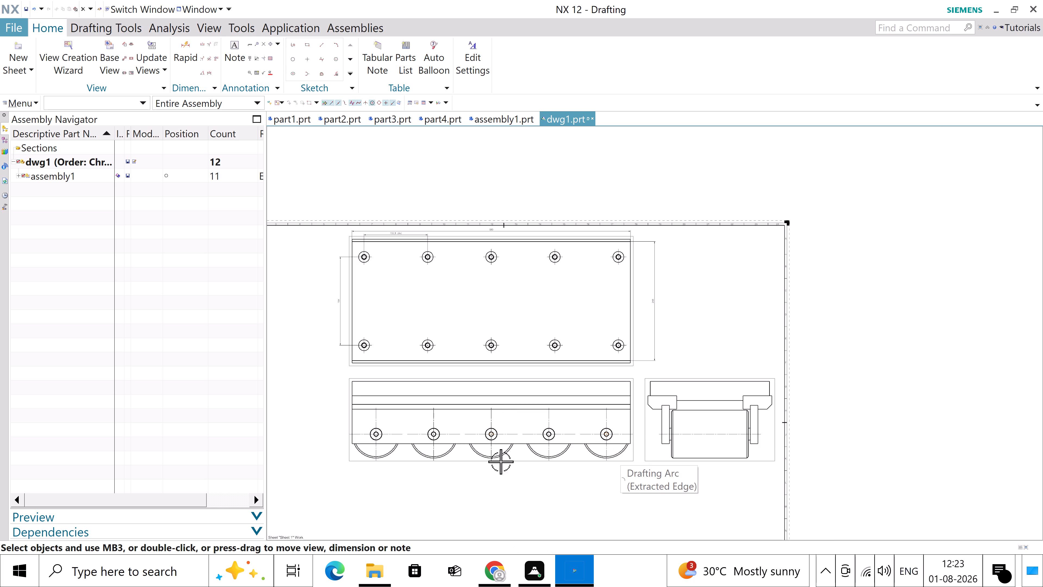
Add a diameter dimension to the leftmost roller's outer arc in the front view, placed outside the view below the roller.
{"action": "scroll", "coordinate": [380, 474], "scroll_direction": "up", "scroll_amount": 2}
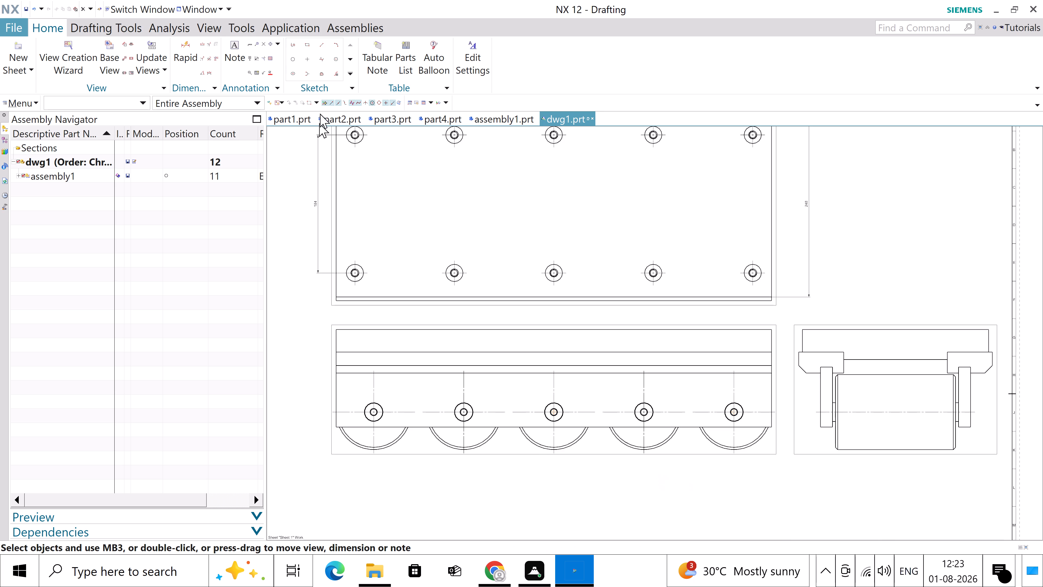
{"action": "left_click", "coordinate": [184, 64]}
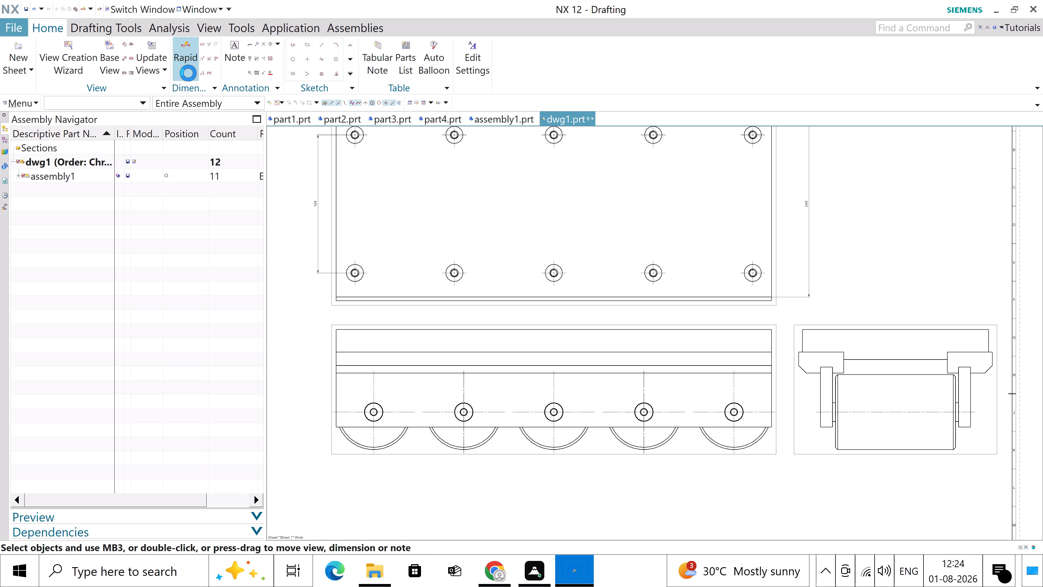
{"action": "scroll", "coordinate": [341, 449], "scroll_direction": "up", "scroll_amount": 3}
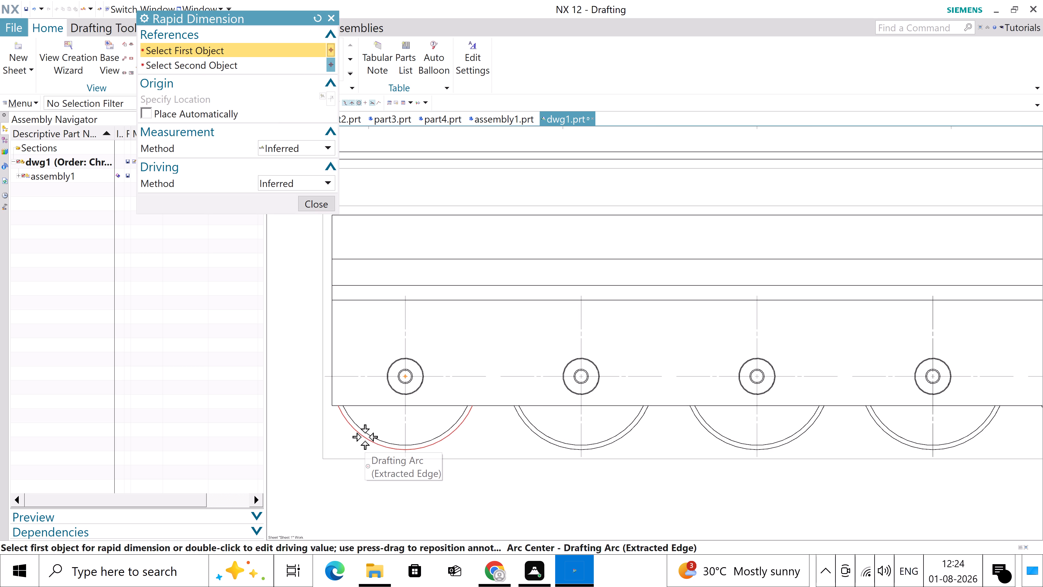
{"action": "left_click", "coordinate": [365, 437]}
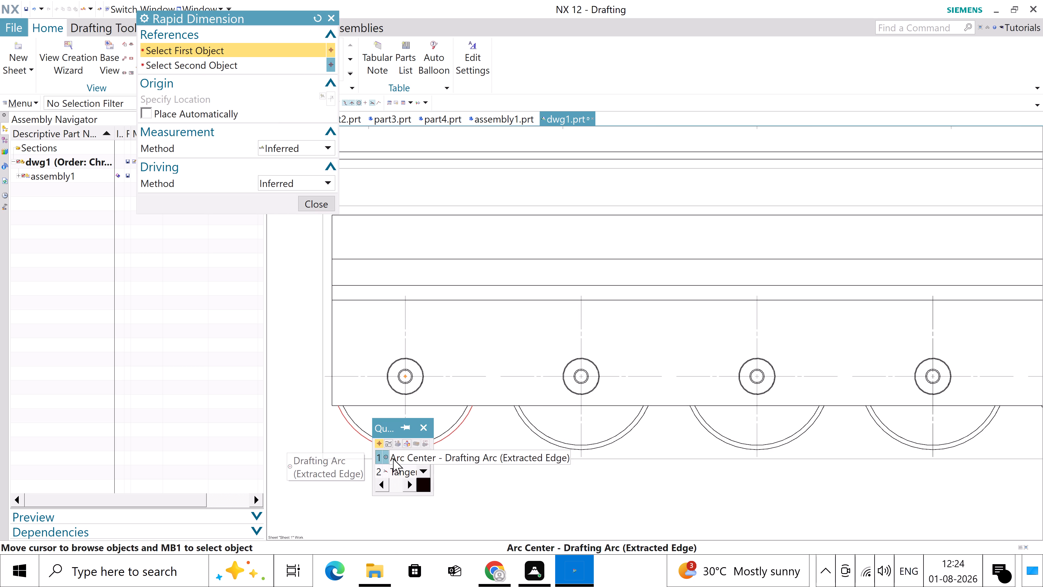
{"action": "left_click", "coordinate": [393, 458]}
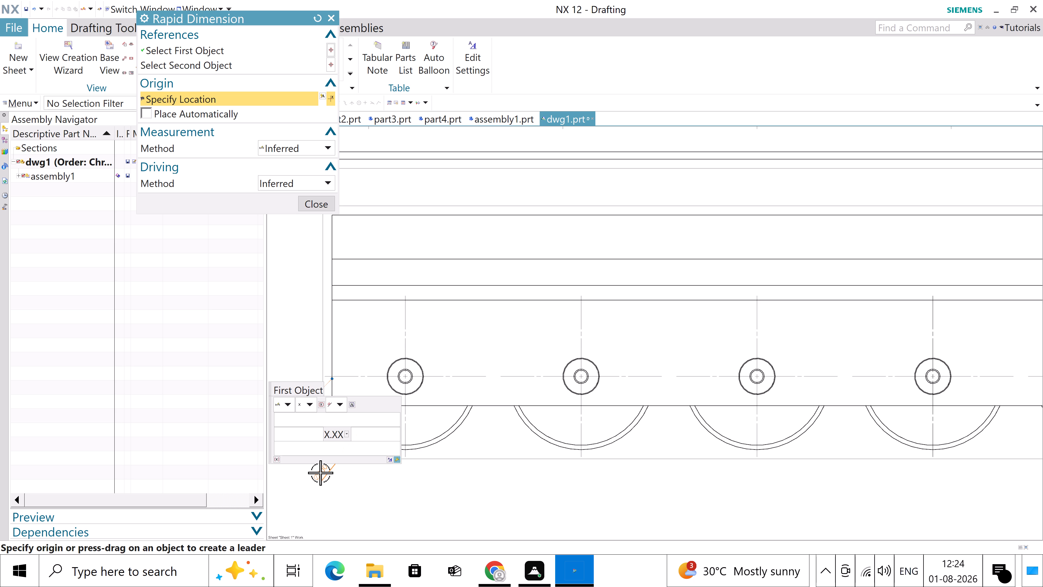
{"action": "left_click", "coordinate": [320, 473]}
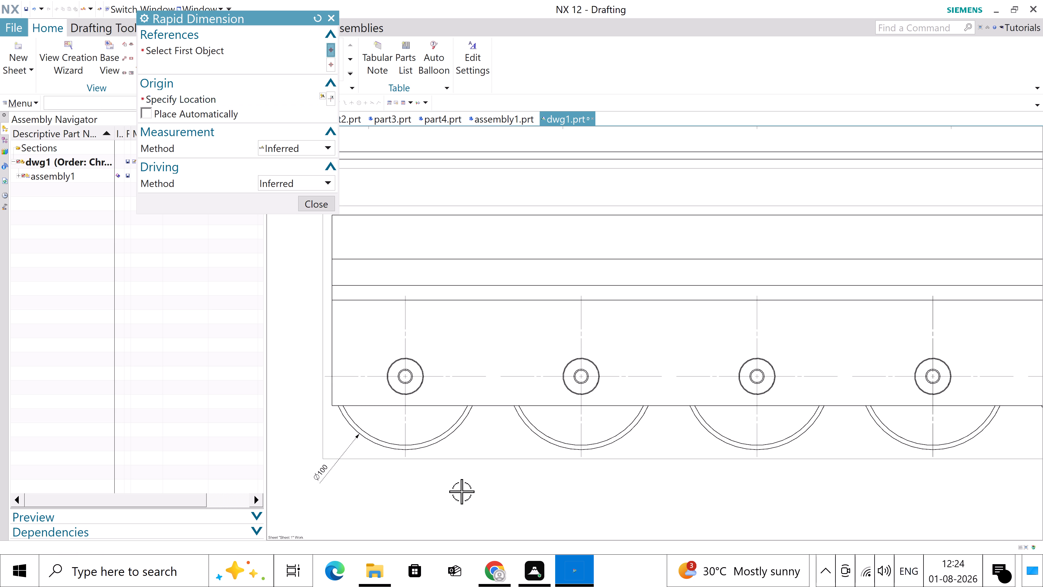
{"action": "left_click", "coordinate": [316, 208]}
Add a diameter dimension to the outer circle at the leftmost roller's axle in the front view, placed above and left of the circle.
{"action": "scroll", "coordinate": [373, 489], "scroll_direction": "down", "scroll_amount": 4}
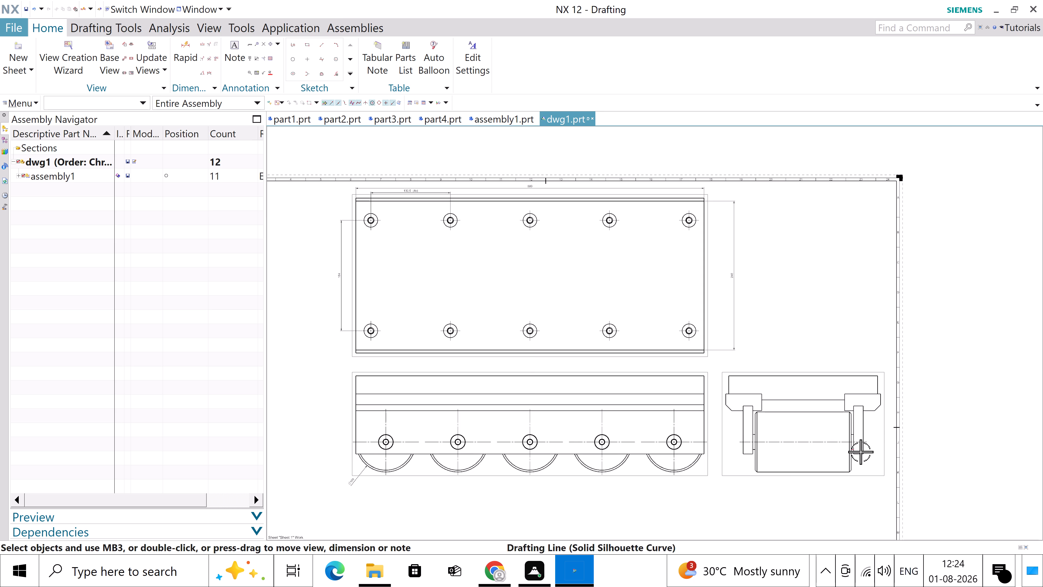
{"action": "scroll", "coordinate": [884, 445], "scroll_direction": "up", "scroll_amount": 1}
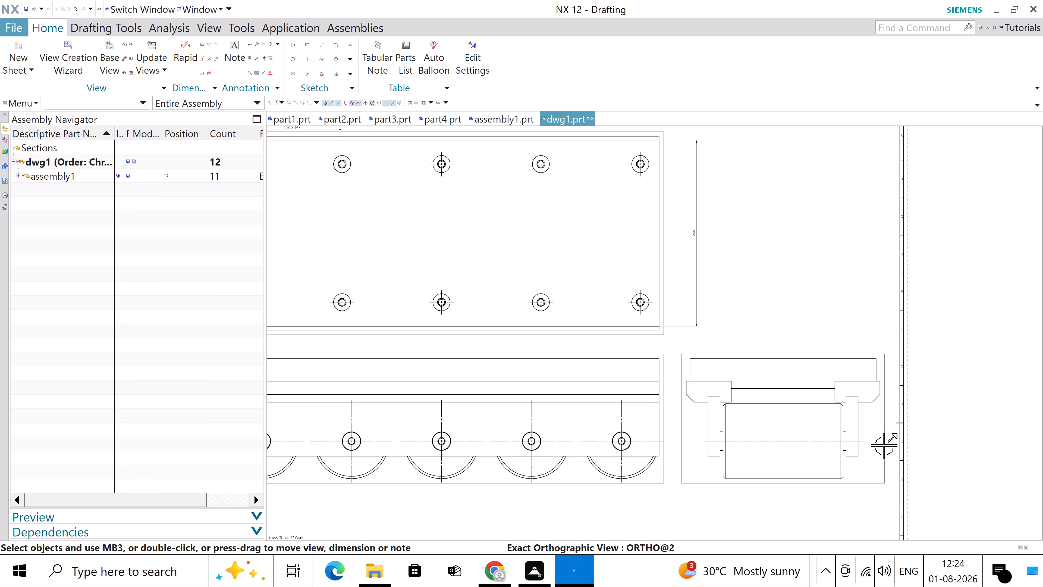
{"action": "scroll", "coordinate": [805, 402], "scroll_direction": "down", "scroll_amount": 2}
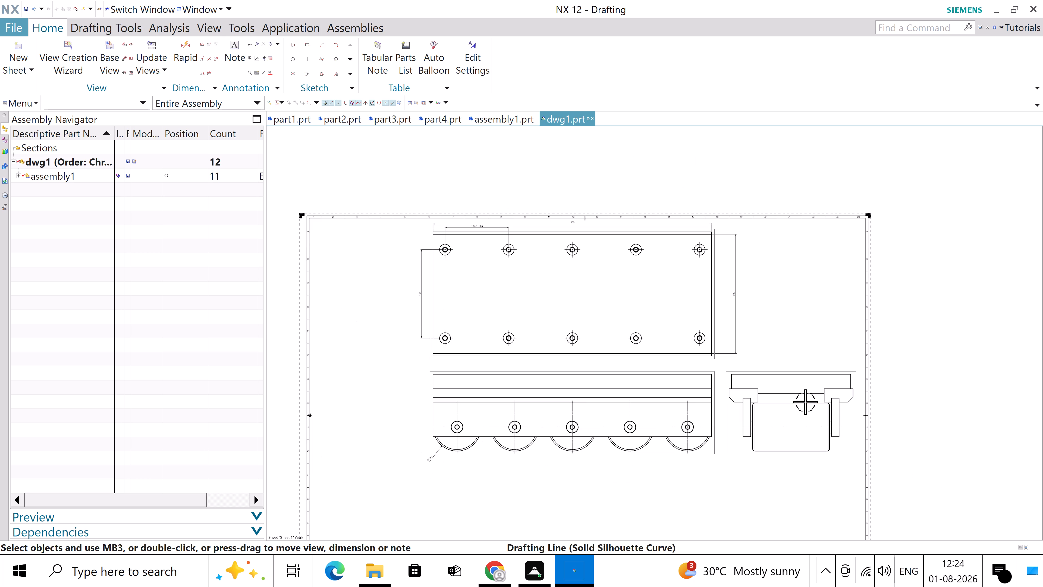
{"action": "scroll", "coordinate": [821, 460], "scroll_direction": "up", "scroll_amount": 2}
{"action": "scroll", "coordinate": [620, 420], "scroll_direction": "down", "scroll_amount": 2}
{"action": "scroll", "coordinate": [320, 410], "scroll_direction": "up", "scroll_amount": 3}
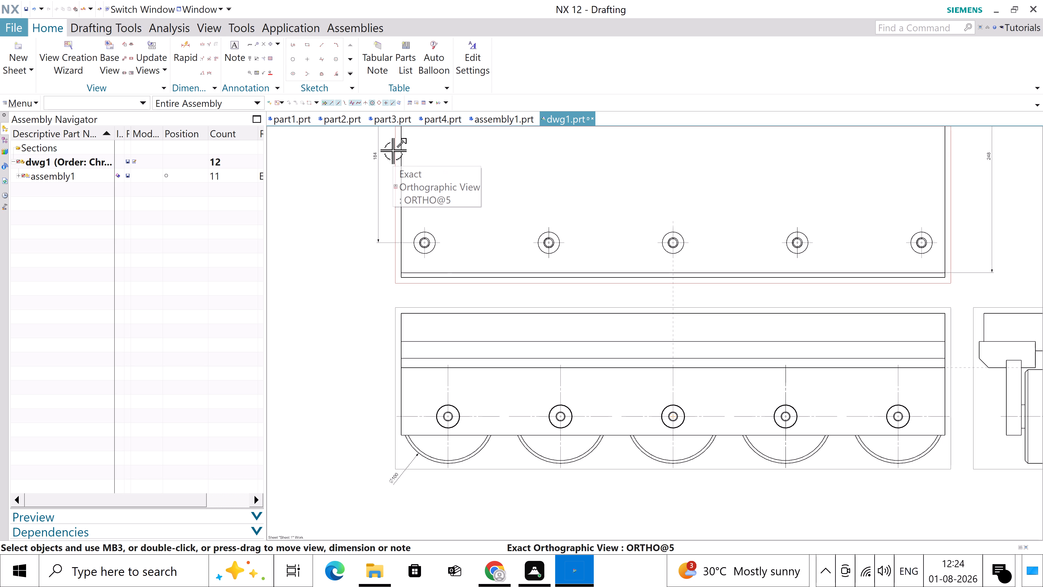
{"action": "left_click", "coordinate": [187, 48]}
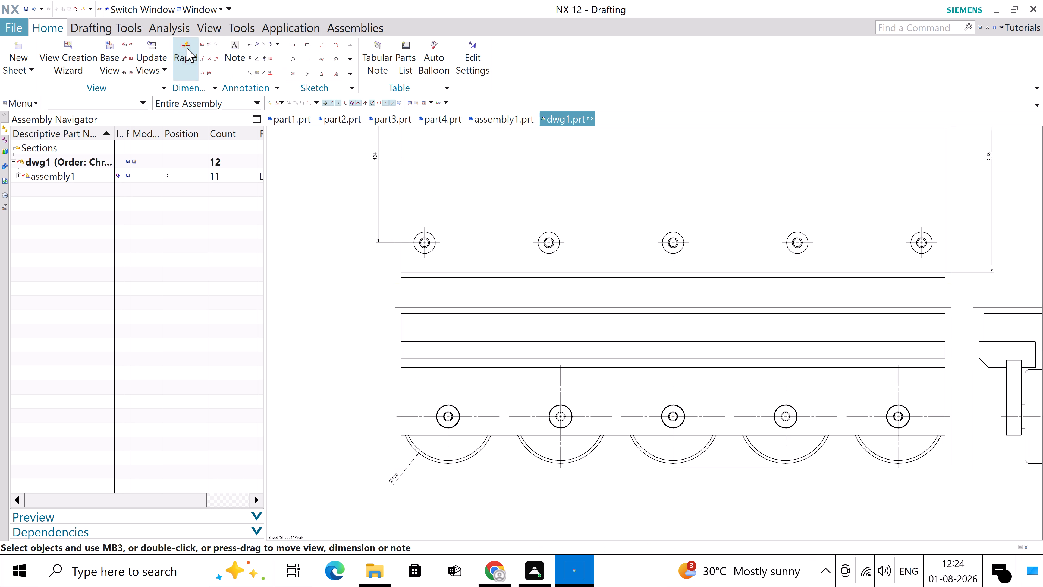
{"action": "left_click", "coordinate": [442, 408]}
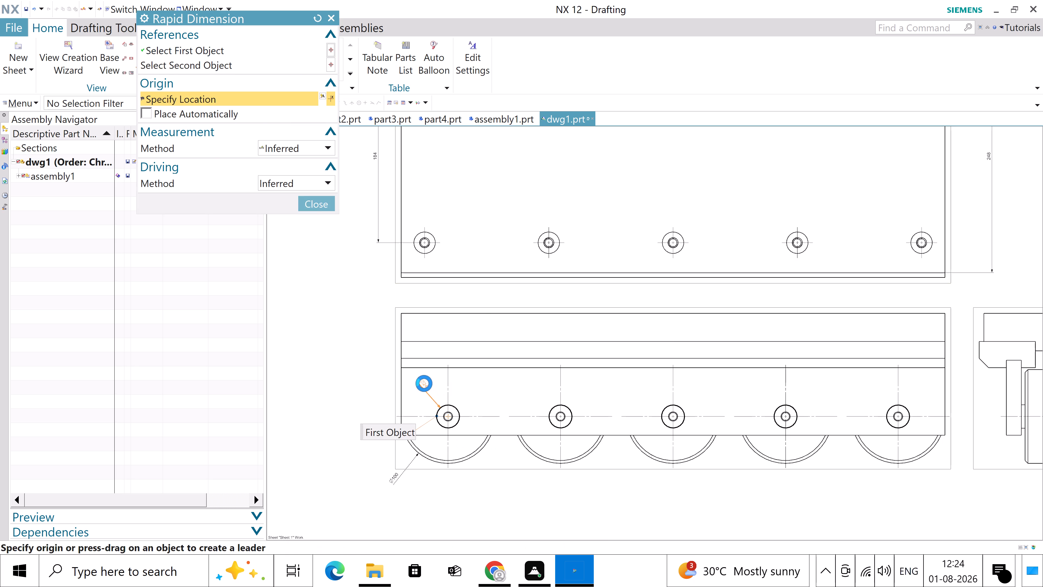
{"action": "left_click", "coordinate": [424, 386]}
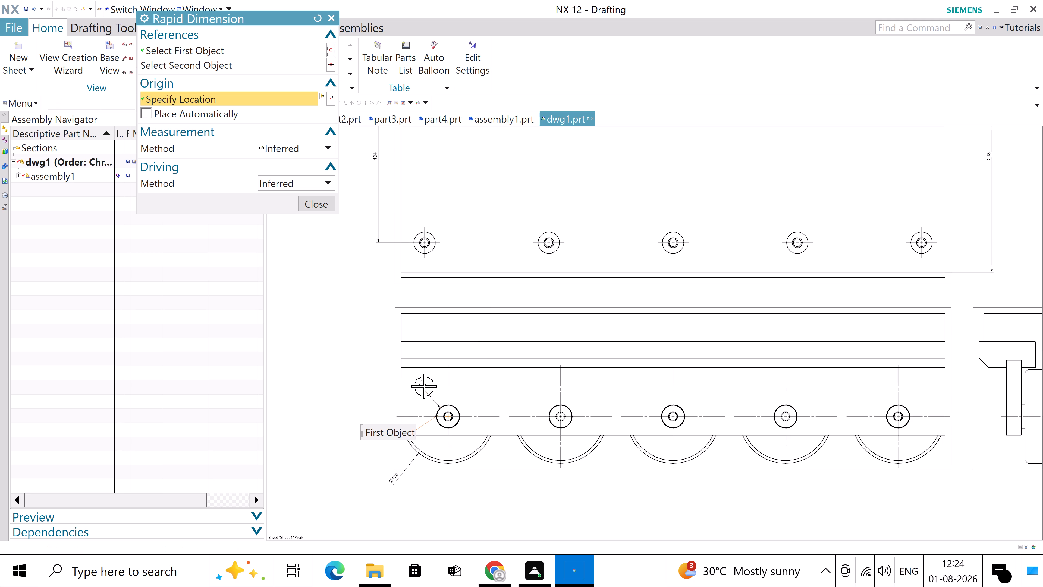
{"action": "left_click", "coordinate": [309, 205]}
Append the text (5x) to the axle circle's diameter dimension in the front view.
{"action": "scroll", "coordinate": [323, 372], "scroll_direction": "down", "scroll_amount": 2}
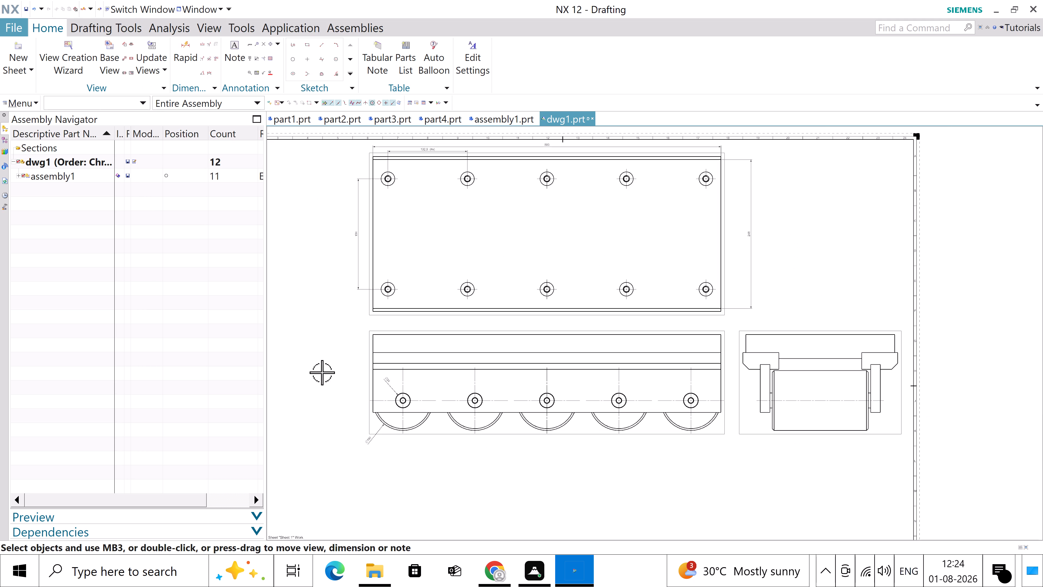
{"action": "scroll", "coordinate": [937, 388], "scroll_direction": "up", "scroll_amount": 2}
{"action": "scroll", "coordinate": [922, 390], "scroll_direction": "down", "scroll_amount": 2}
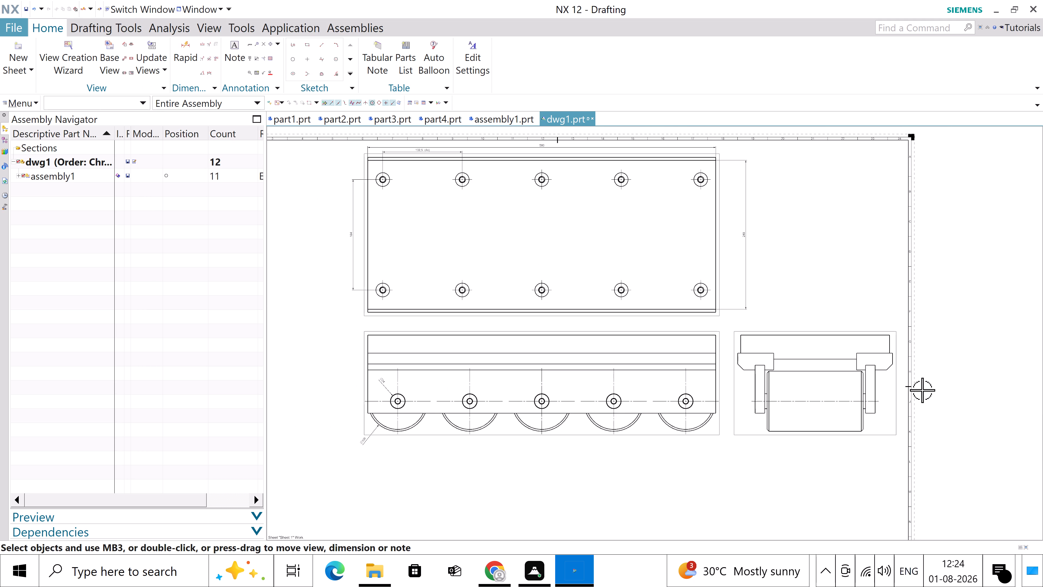
{"action": "scroll", "coordinate": [359, 382], "scroll_direction": "up", "scroll_amount": 3}
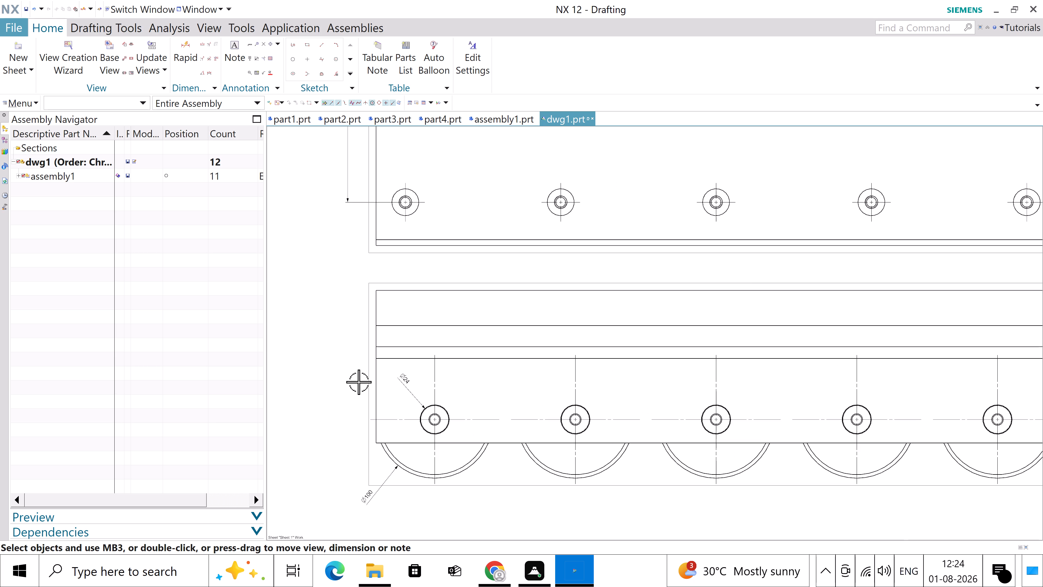
{"action": "scroll", "coordinate": [391, 373], "scroll_direction": "up", "scroll_amount": 1}
{"action": "double_click", "coordinate": [412, 383]}
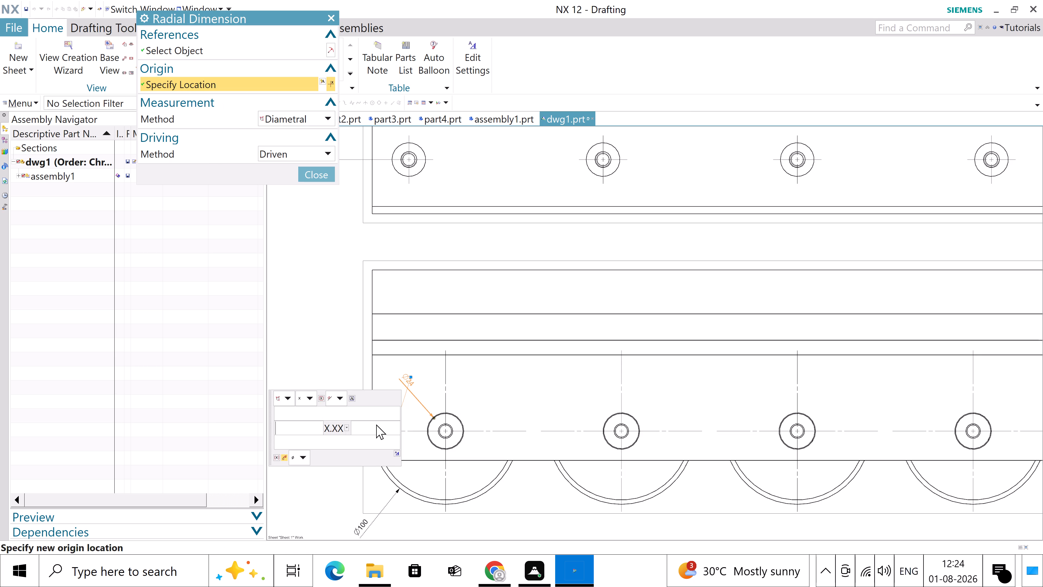
{"action": "left_click", "coordinate": [376, 424]}
{"action": "scroll", "coordinate": [422, 367], "scroll_direction": "down", "scroll_amount": 3}
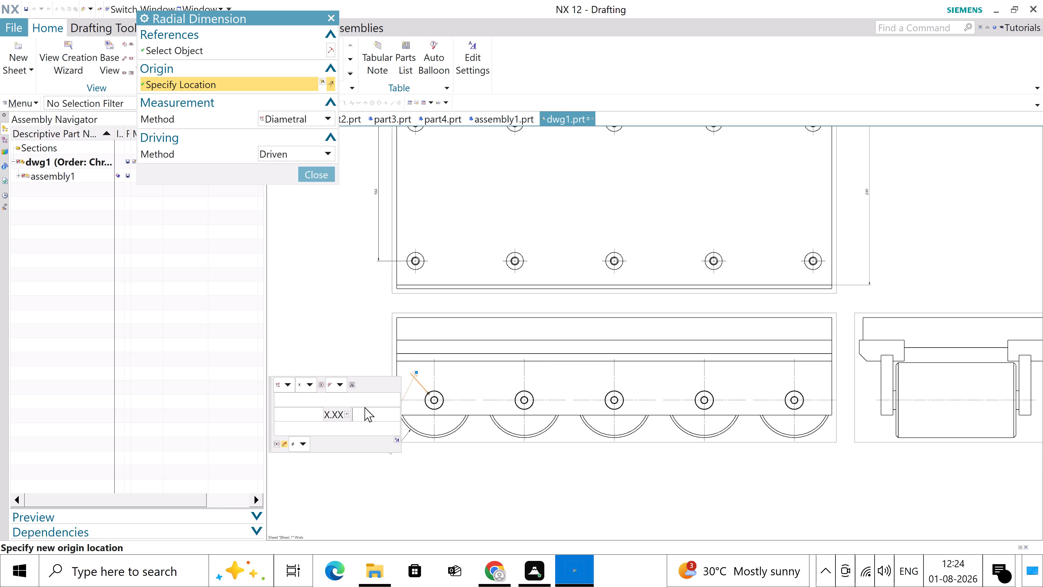
{"action": "key", "text": "shift+parenleft"}
{"action": "key", "text": "5"}
{"action": "key", "text": "x"}
{"action": "key", "text": "shift+parenright"}
{"action": "left_click", "coordinate": [426, 496]}
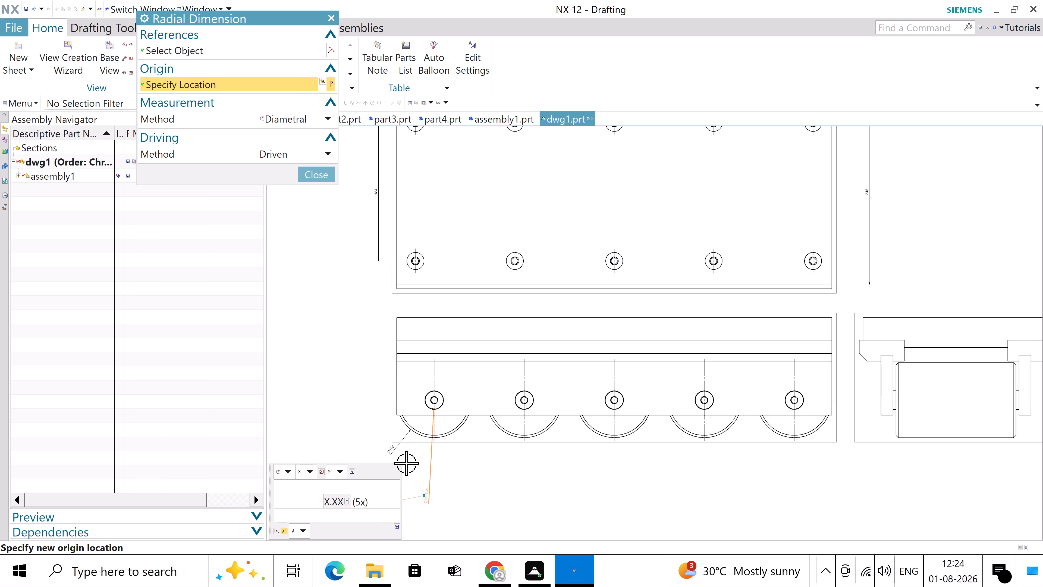
{"action": "left_click", "coordinate": [348, 369]}
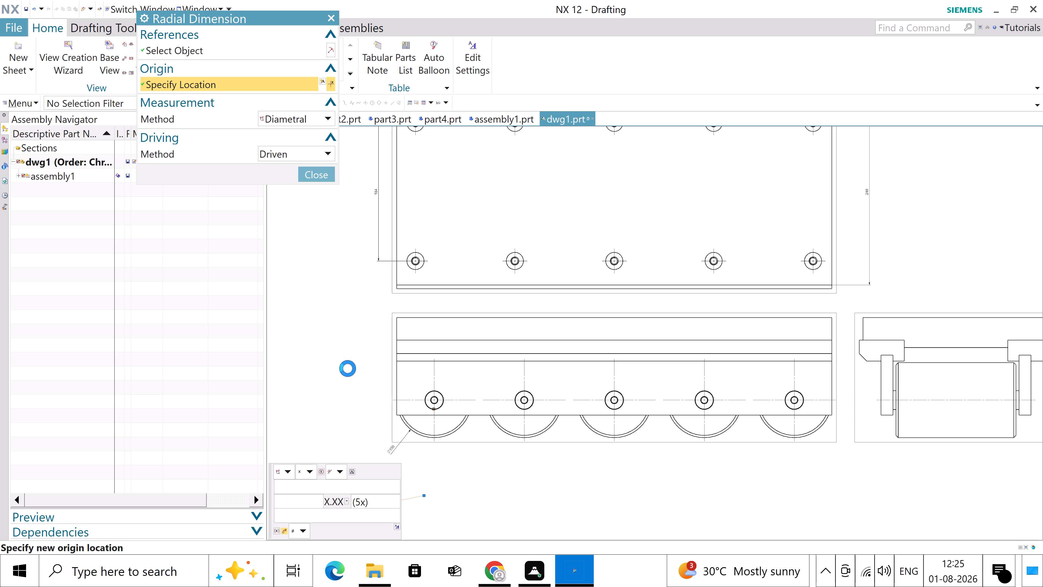
{"action": "left_click", "coordinate": [318, 177]}
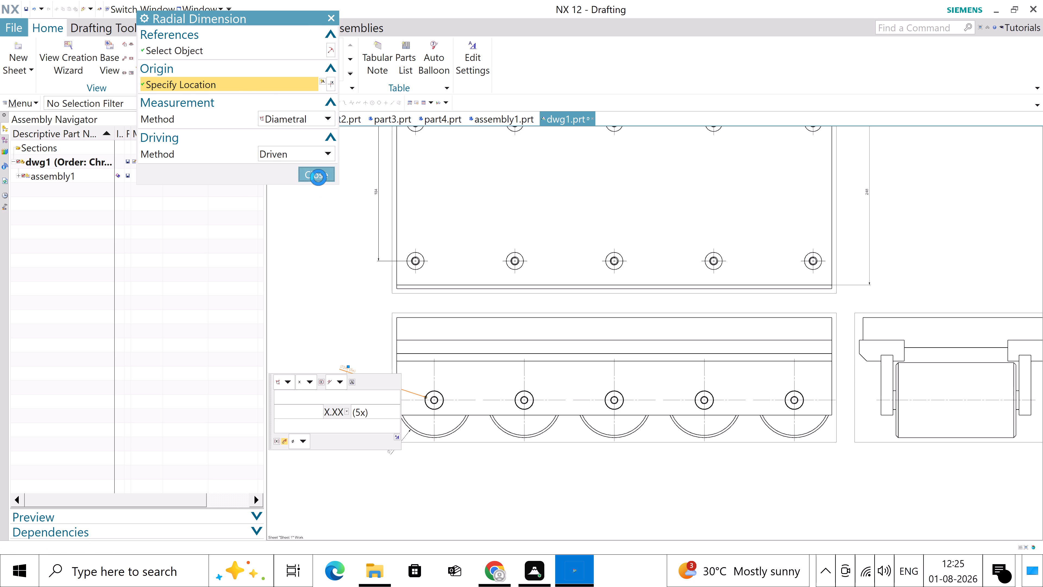
Reposition the axle circle's diameter dimension inside the front view, just above and left of the leftmost axle circle.
{"action": "scroll", "coordinate": [384, 345], "scroll_direction": "up", "scroll_amount": 3}
{"action": "left_click_drag", "start_coordinate": [312, 392], "coordinate": [362, 390]}
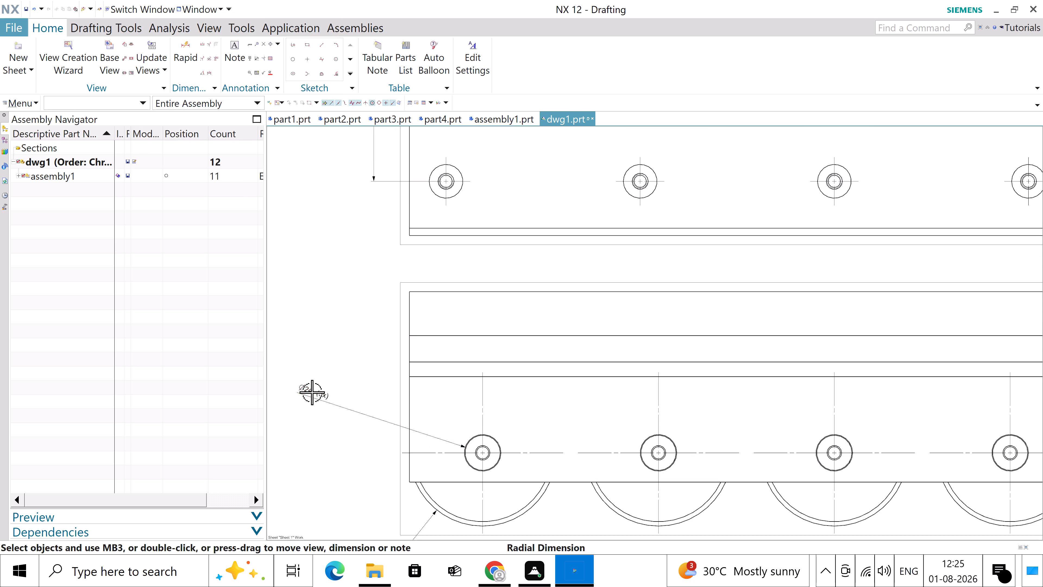
{"action": "left_click_drag", "start_coordinate": [362, 390], "coordinate": [441, 413]}
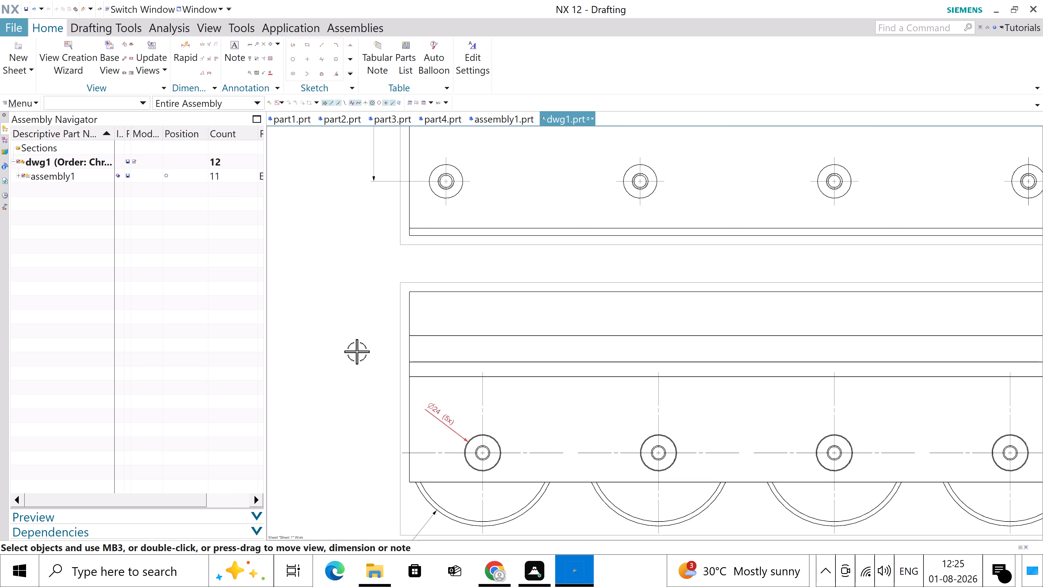
Append the text (5x) to the leftmost roller's outer diameter dimension in the front view.
{"action": "scroll", "coordinate": [356, 350], "scroll_direction": "down", "scroll_amount": 2}
{"action": "scroll", "coordinate": [382, 486], "scroll_direction": "up", "scroll_amount": 3}
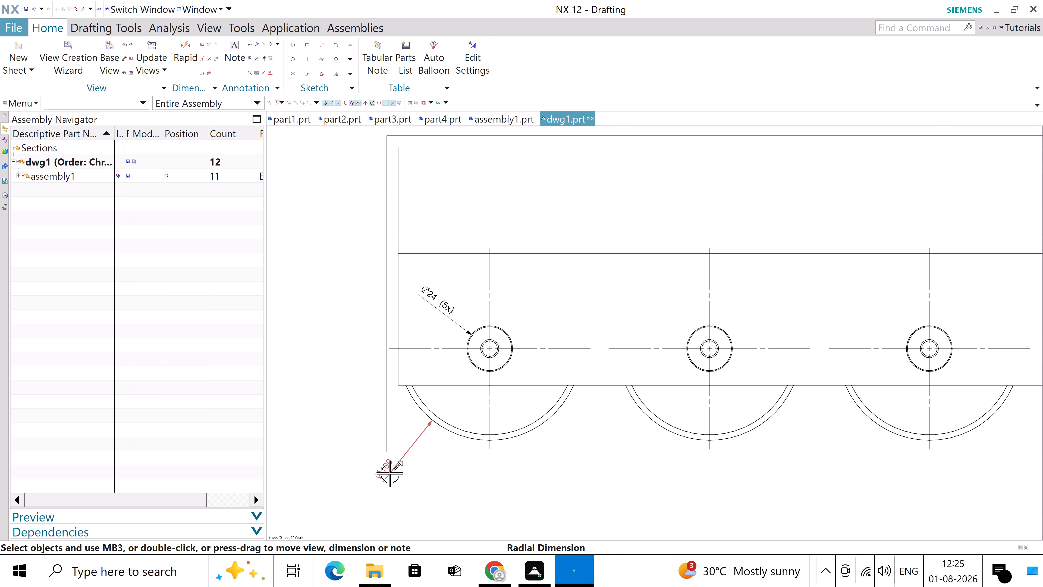
{"action": "double_click", "coordinate": [389, 473]}
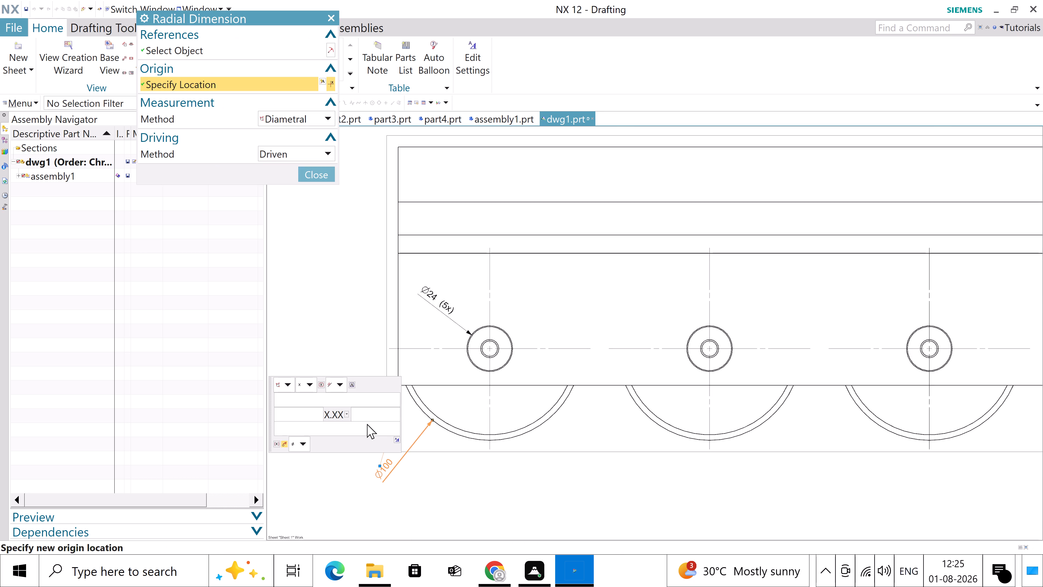
{"action": "left_click", "coordinate": [367, 413]}
{"action": "type", "text": "(5x"}
{"action": "key", "text": "shift+parenright"}
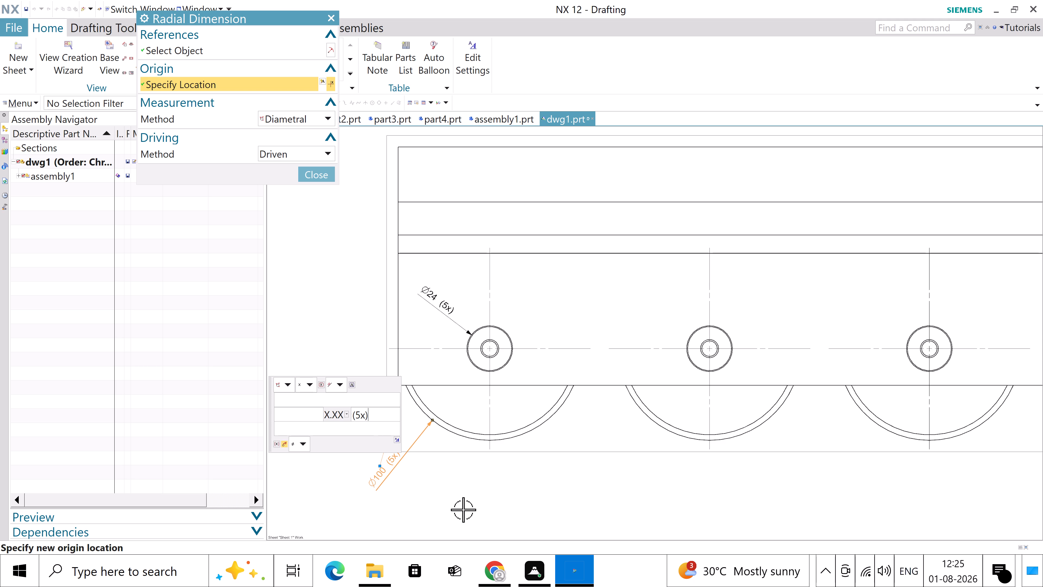
{"action": "left_click", "coordinate": [463, 510]}
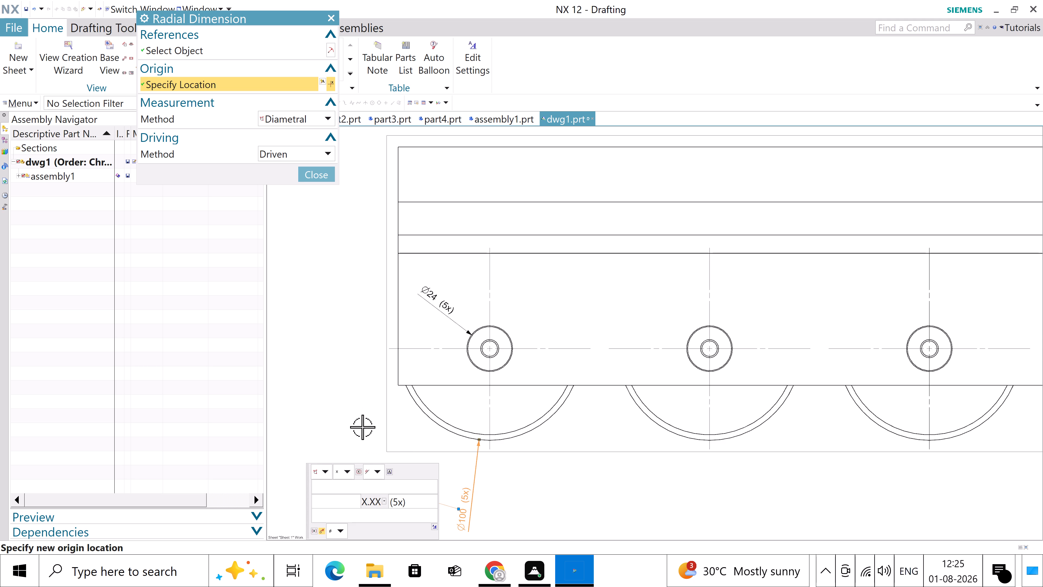
{"action": "left_click", "coordinate": [321, 179]}
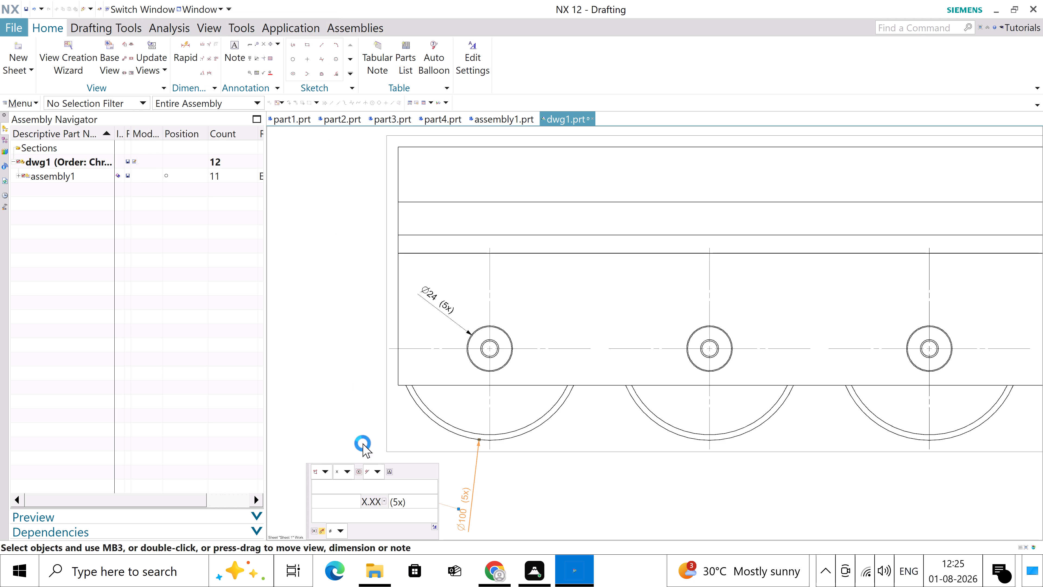
Reposition the roller's outer diameter dimension to the lower left of the leftmost roller, at the front view's corner.
{"action": "left_click_drag", "start_coordinate": [470, 522], "coordinate": [469, 522]}
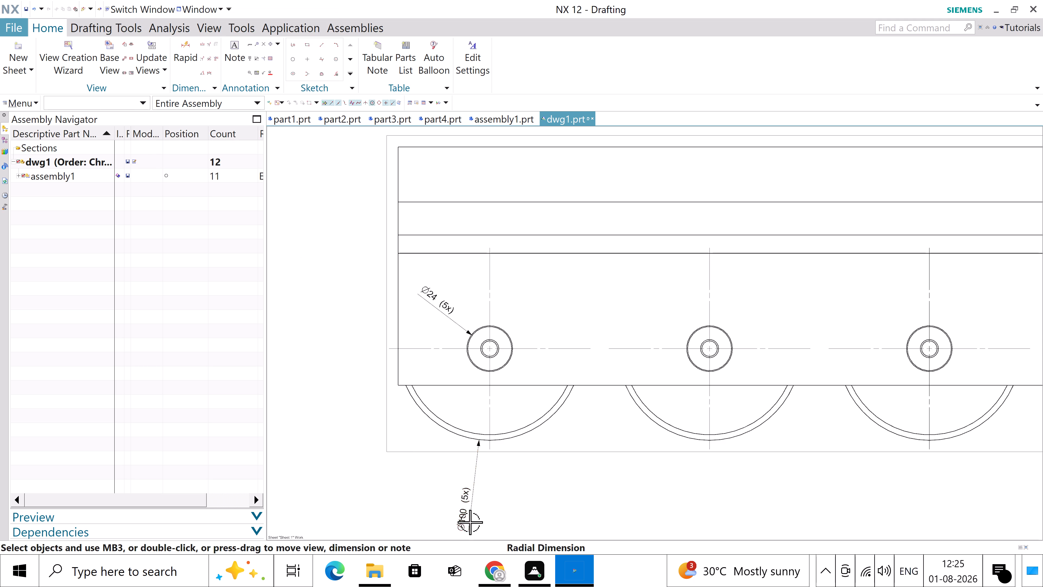
{"action": "left_click_drag", "start_coordinate": [469, 522], "coordinate": [376, 456]}
{"action": "scroll", "coordinate": [432, 430], "scroll_direction": "down", "scroll_amount": 4}
{"action": "scroll", "coordinate": [520, 467], "scroll_direction": "down", "scroll_amount": 2}
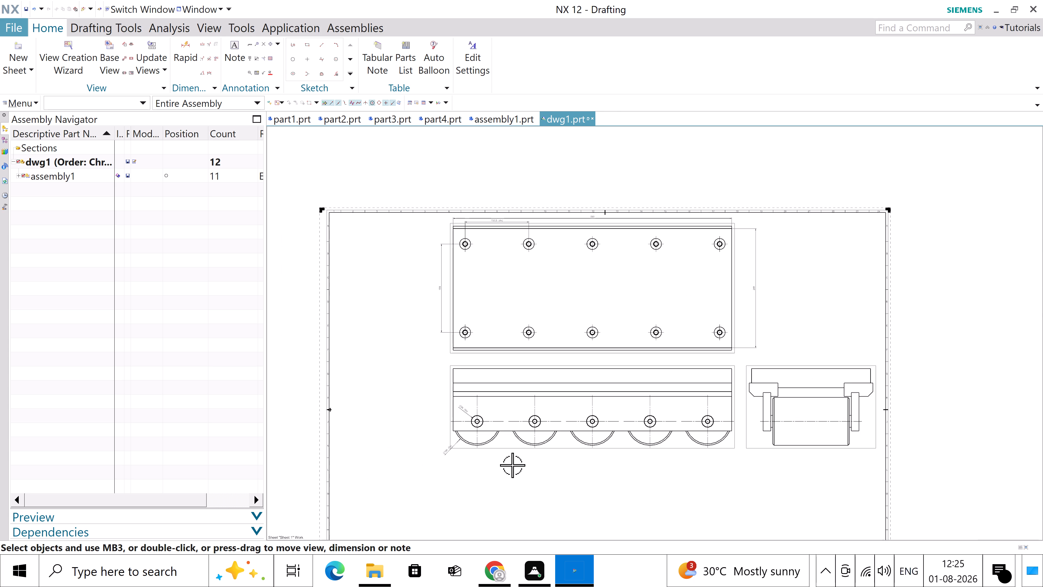
Move the front view slightly left and down on the sheet, widening its gaps to the side view and plan view.
{"action": "scroll", "coordinate": [899, 431], "scroll_direction": "up", "scroll_amount": 2}
{"action": "scroll", "coordinate": [899, 431], "scroll_direction": "down", "scroll_amount": 2}
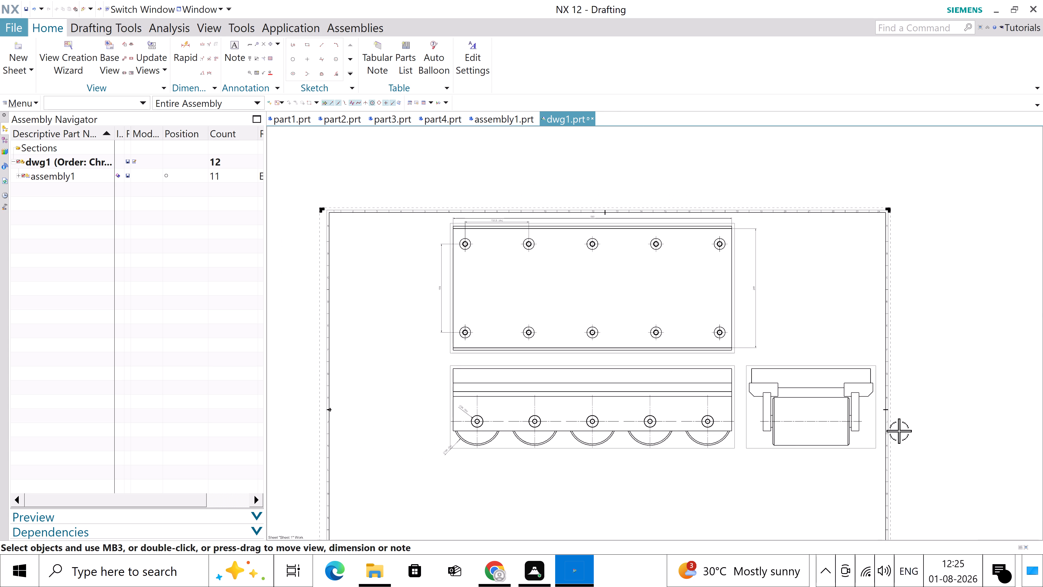
{"action": "scroll", "coordinate": [710, 447], "scroll_direction": "up", "scroll_amount": 1}
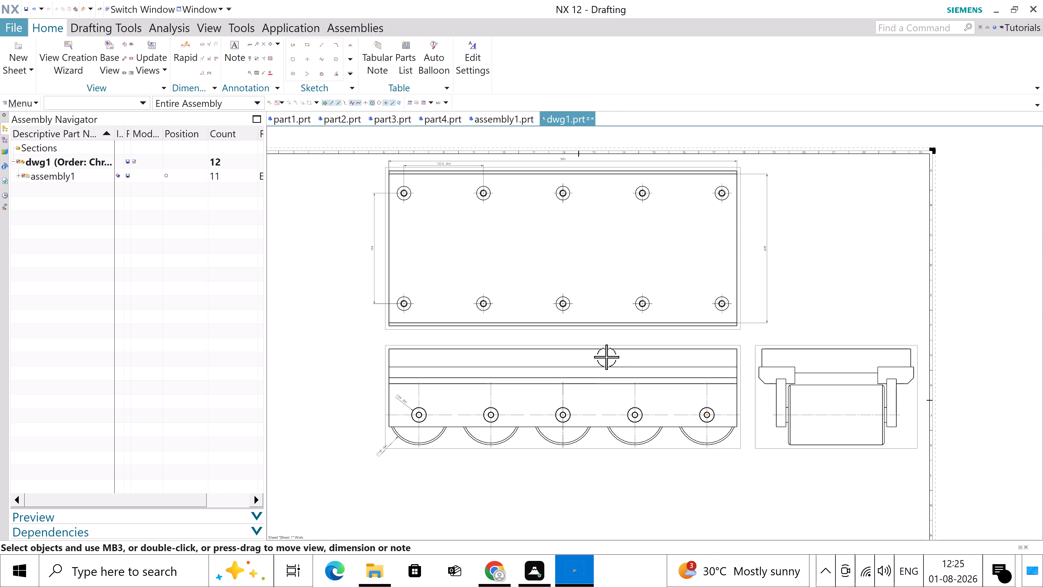
{"action": "left_click_drag", "start_coordinate": [600, 346], "coordinate": [564, 351]}
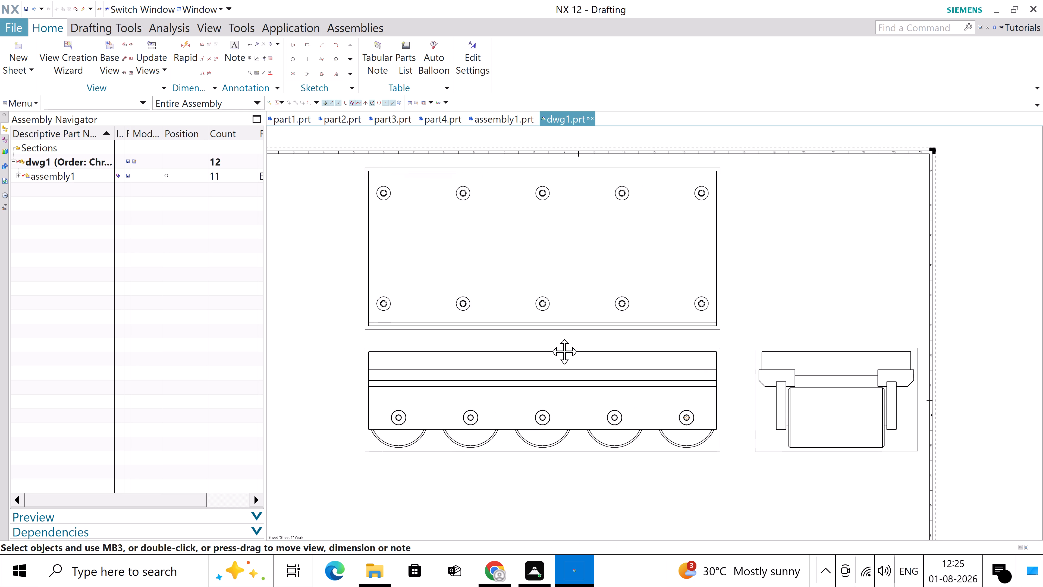
{"action": "left_click_drag", "start_coordinate": [564, 351], "coordinate": [558, 352]}
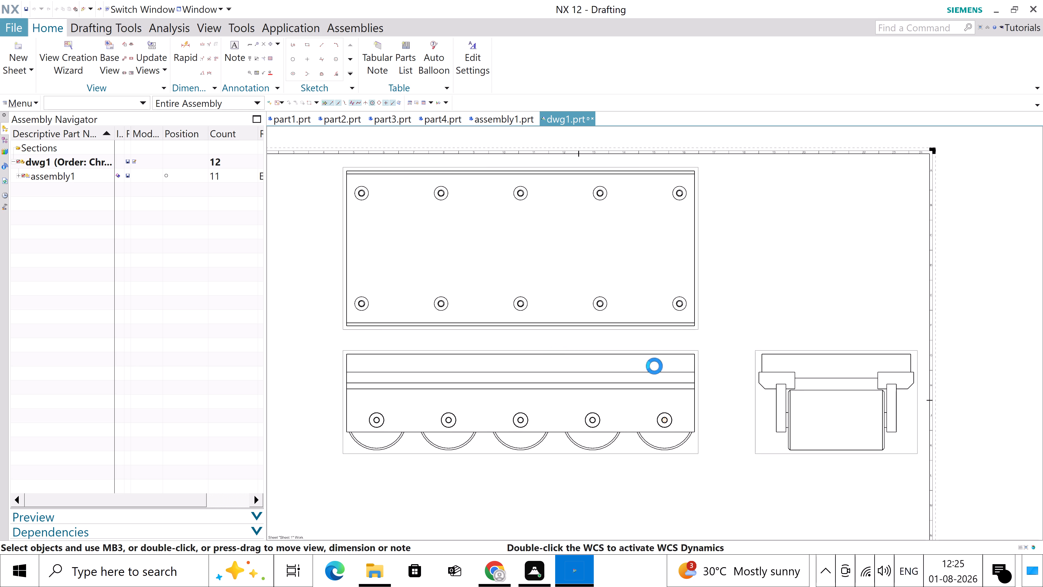
Add a Rapid Dimension for the left axle support plate's thickness in the side view, placed just below the plate.
{"action": "scroll", "coordinate": [683, 486], "scroll_direction": "up", "scroll_amount": 3}
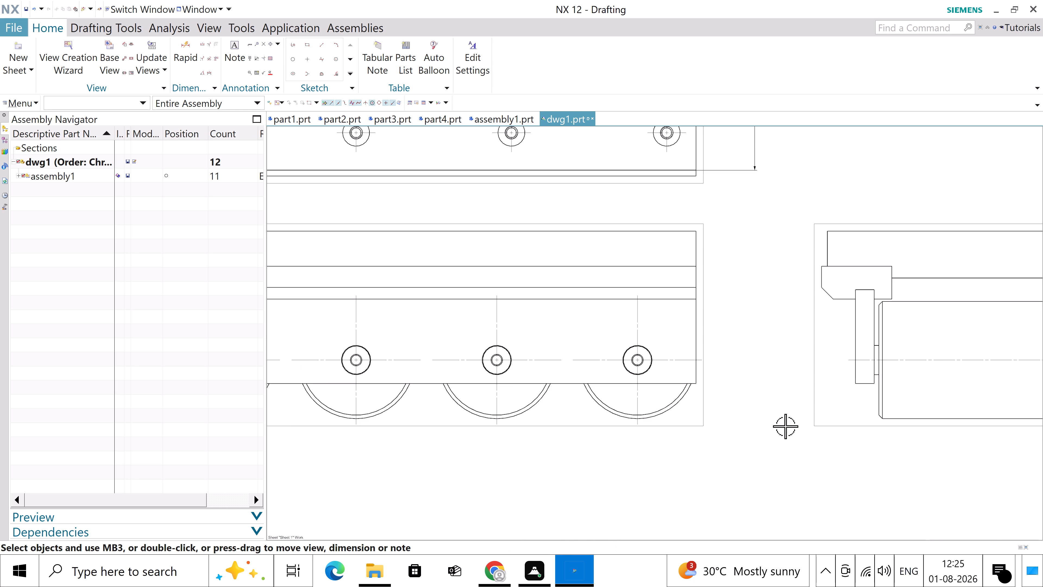
{"action": "scroll", "coordinate": [943, 344], "scroll_direction": "down", "scroll_amount": 4}
{"action": "scroll", "coordinate": [953, 358], "scroll_direction": "up", "scroll_amount": 3}
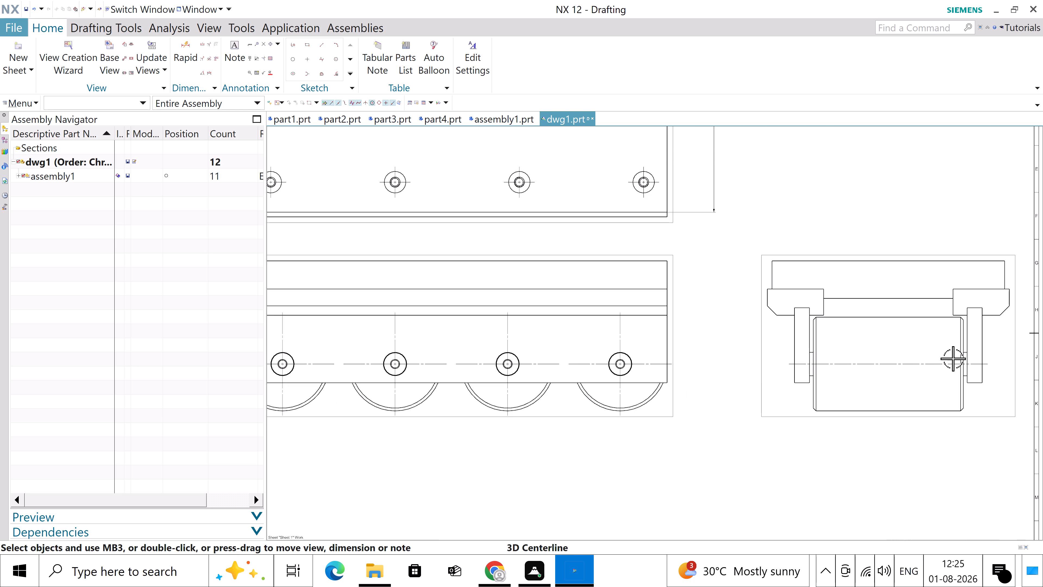
{"action": "scroll", "coordinate": [868, 365], "scroll_direction": "down", "scroll_amount": 1}
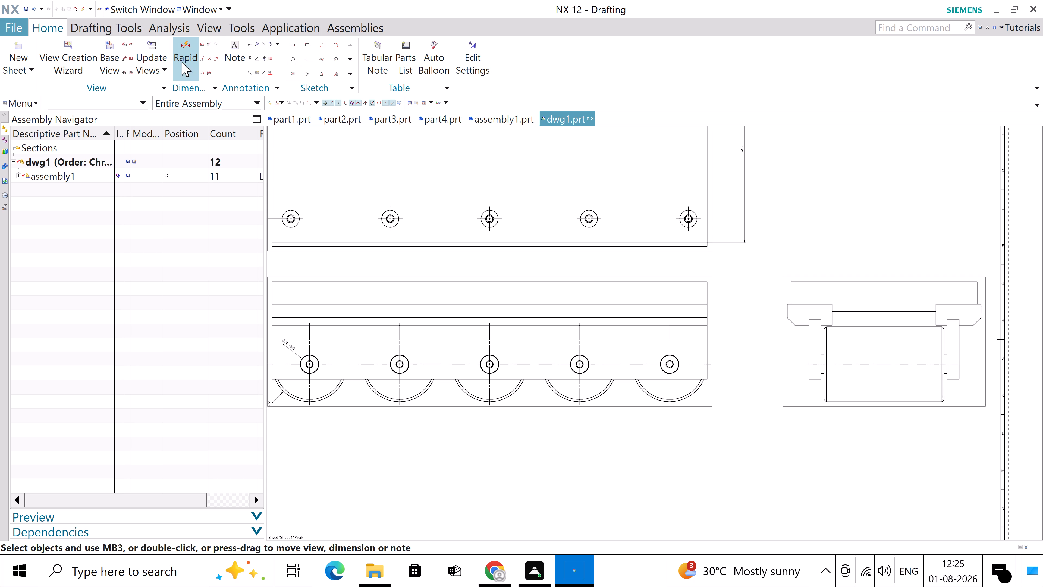
{"action": "left_click", "coordinate": [181, 62]}
{"action": "scroll", "coordinate": [806, 380], "scroll_direction": "up", "scroll_amount": 4}
{"action": "scroll", "coordinate": [858, 376], "scroll_direction": "up", "scroll_amount": 2}
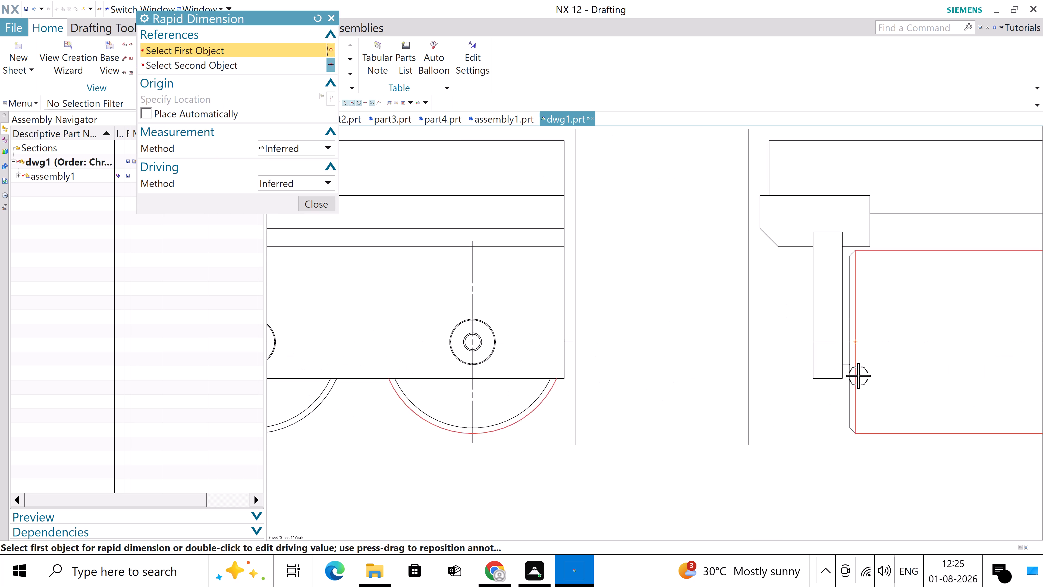
{"action": "scroll", "coordinate": [858, 376], "scroll_direction": "up", "scroll_amount": 1}
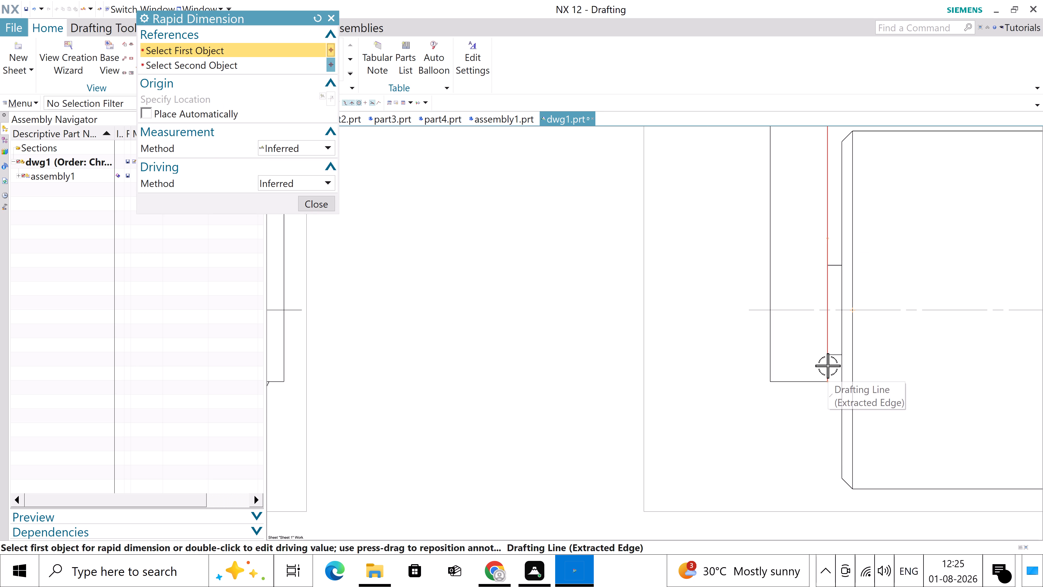
{"action": "left_click", "coordinate": [825, 364]}
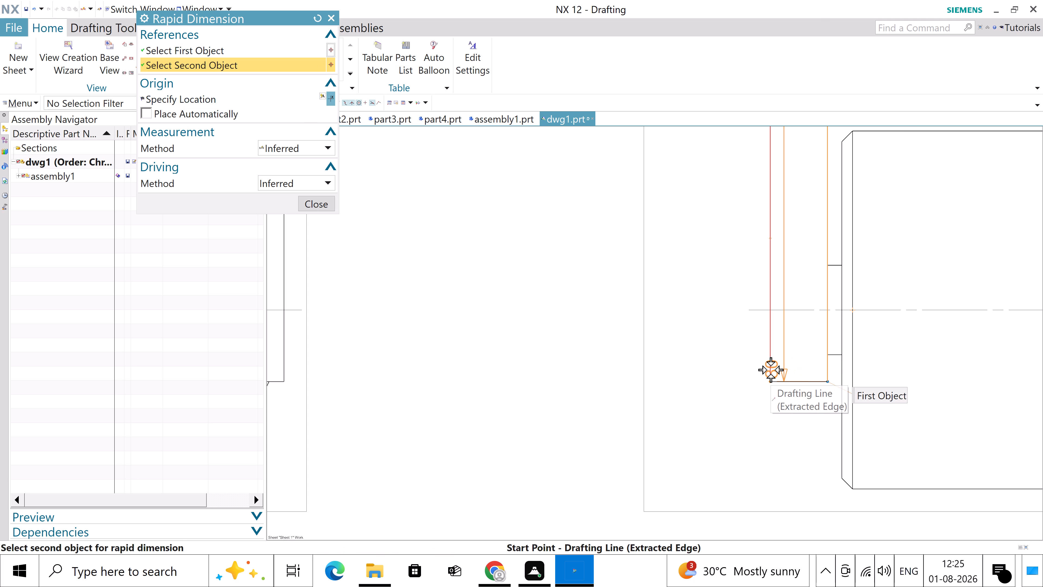
{"action": "left_click", "coordinate": [770, 369]}
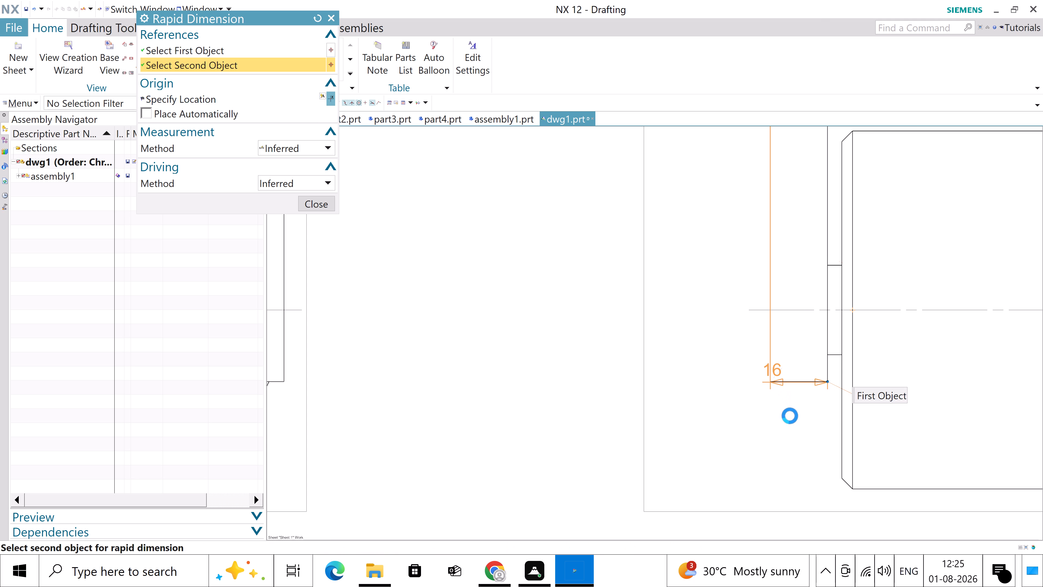
{"action": "left_click", "coordinate": [791, 425]}
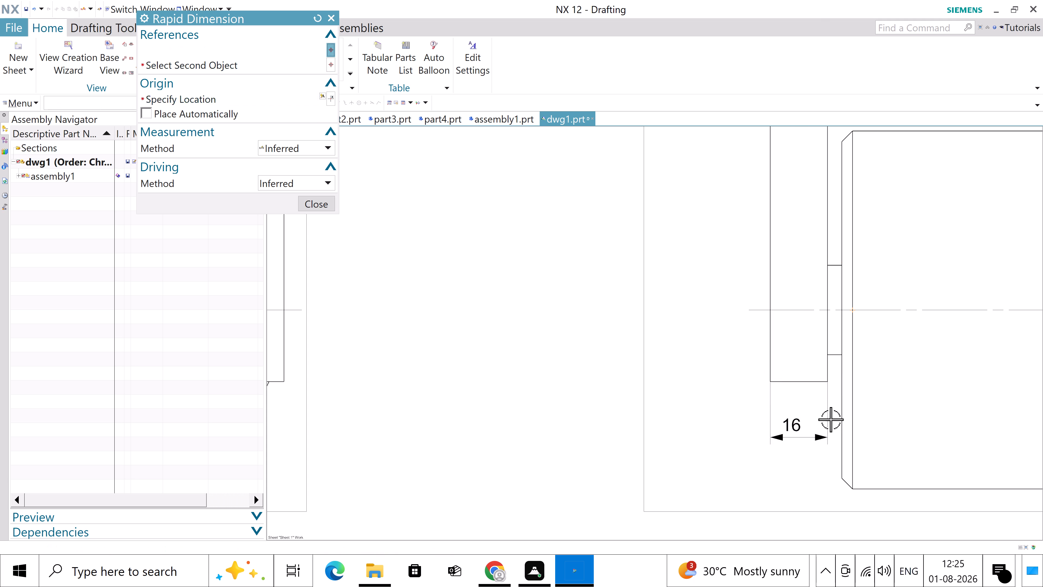
{"action": "left_click", "coordinate": [323, 207]}
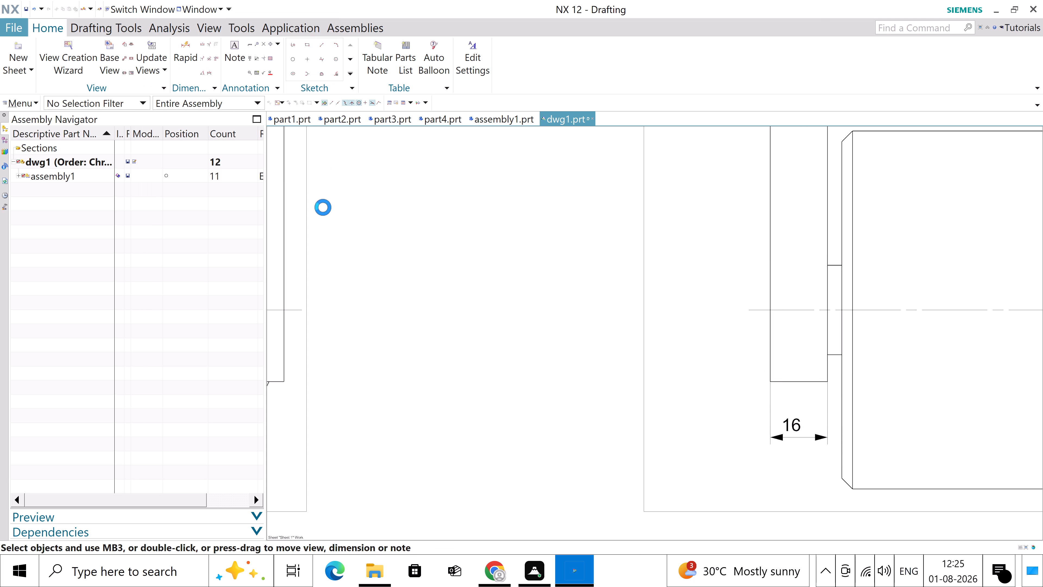
Dimension the short vertical outer edge above the left bracket's chamfer in the side view, placing it outside the bracket to the left.
{"action": "scroll", "coordinate": [585, 418], "scroll_direction": "down", "scroll_amount": 2}
{"action": "scroll", "coordinate": [670, 432], "scroll_direction": "down", "scroll_amount": 1}
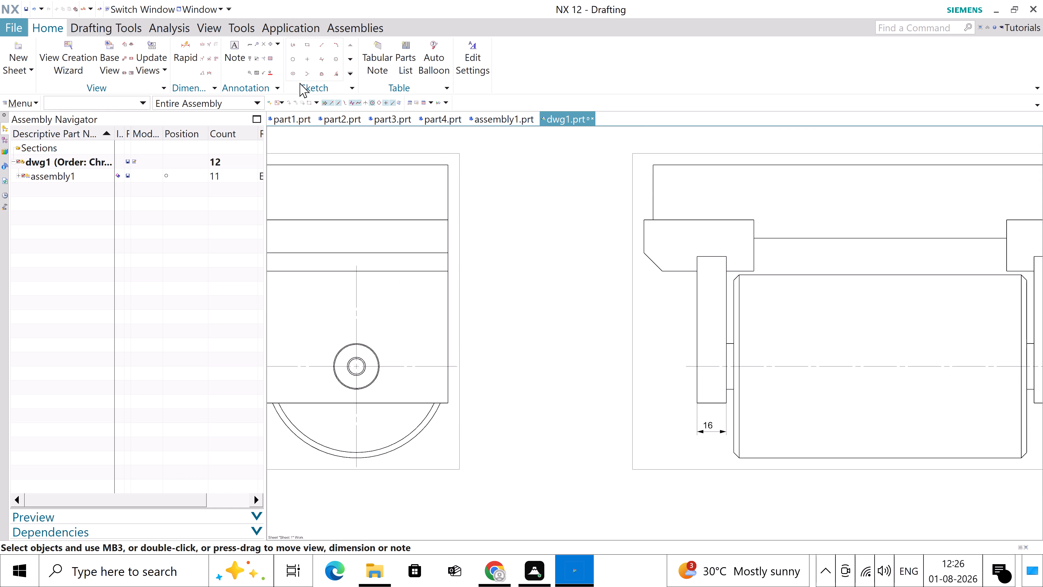
{"action": "left_click", "coordinate": [189, 54]}
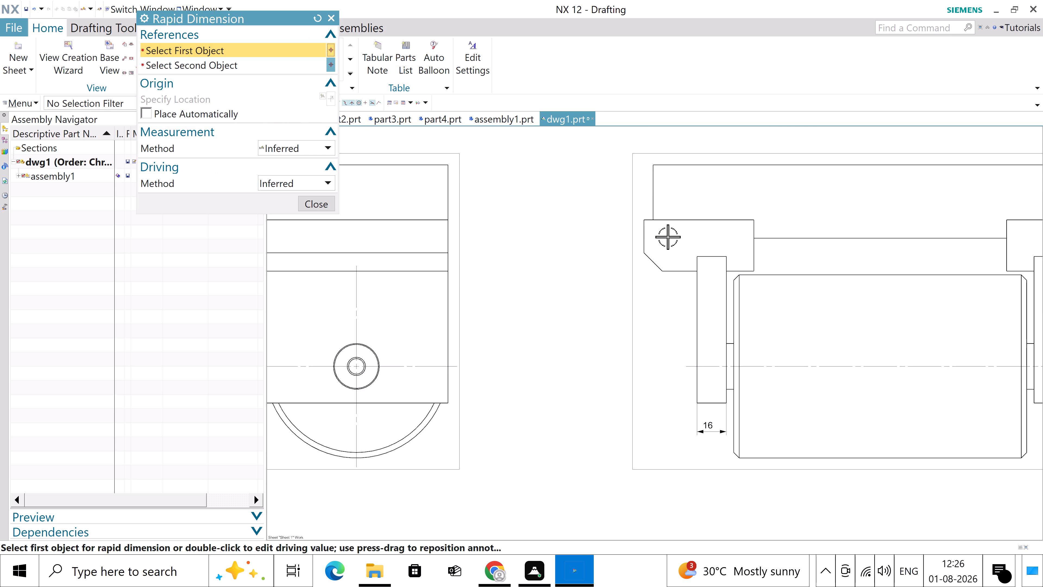
{"action": "left_click", "coordinate": [679, 221]}
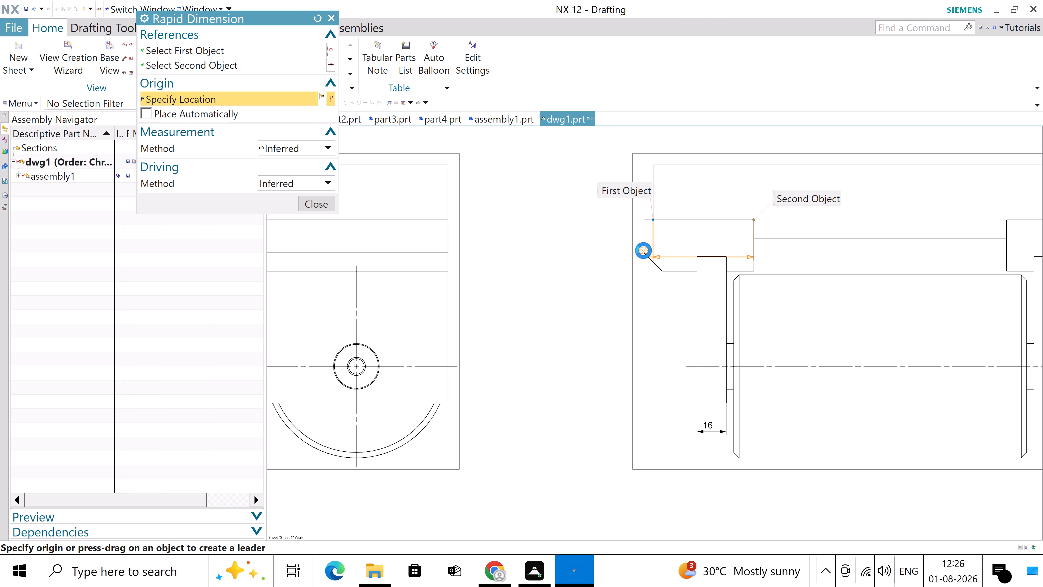
{"action": "left_click", "coordinate": [643, 251]}
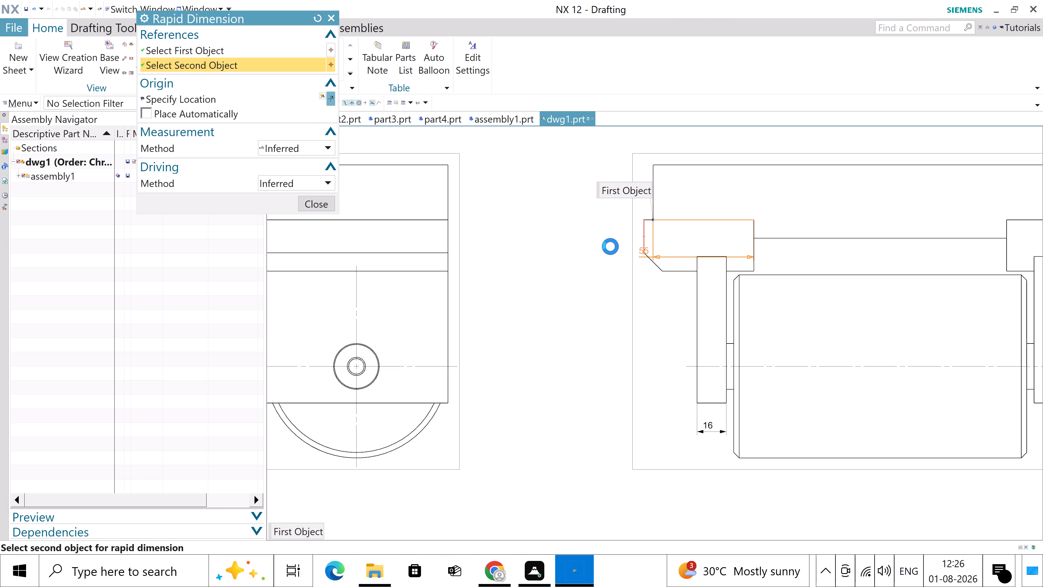
{"action": "left_click", "coordinate": [594, 246]}
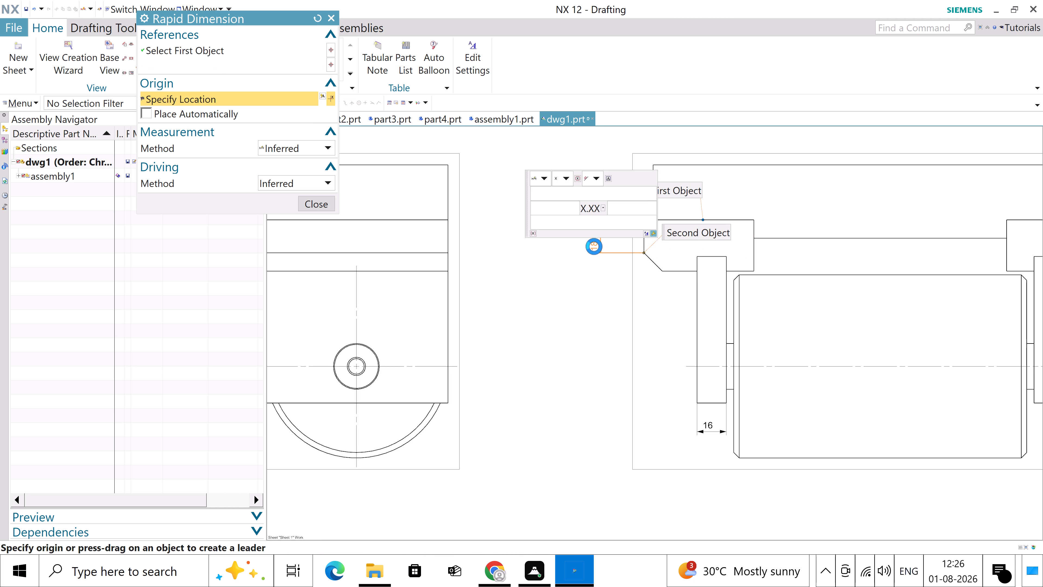
{"action": "left_click", "coordinate": [317, 204]}
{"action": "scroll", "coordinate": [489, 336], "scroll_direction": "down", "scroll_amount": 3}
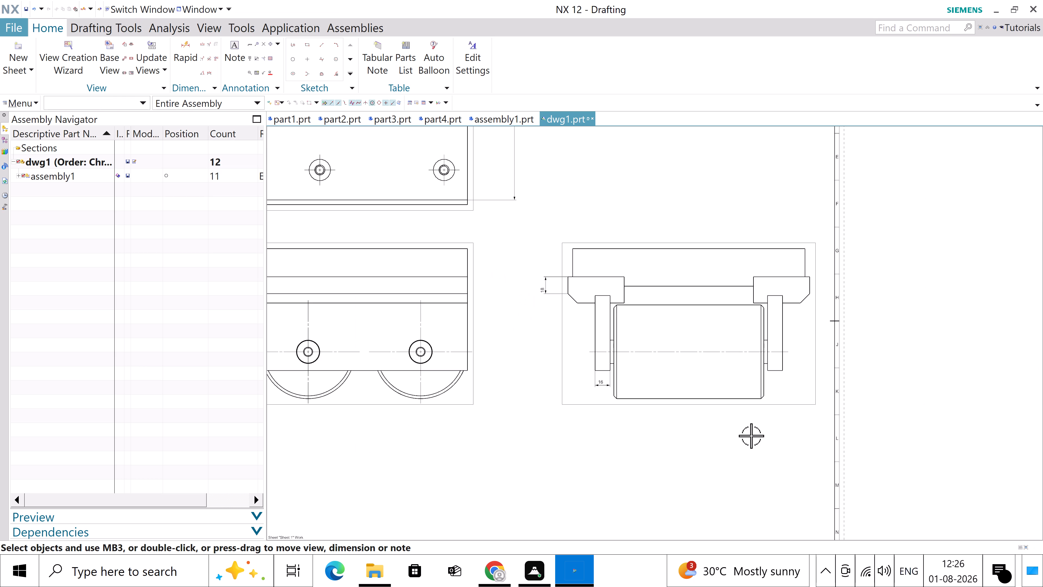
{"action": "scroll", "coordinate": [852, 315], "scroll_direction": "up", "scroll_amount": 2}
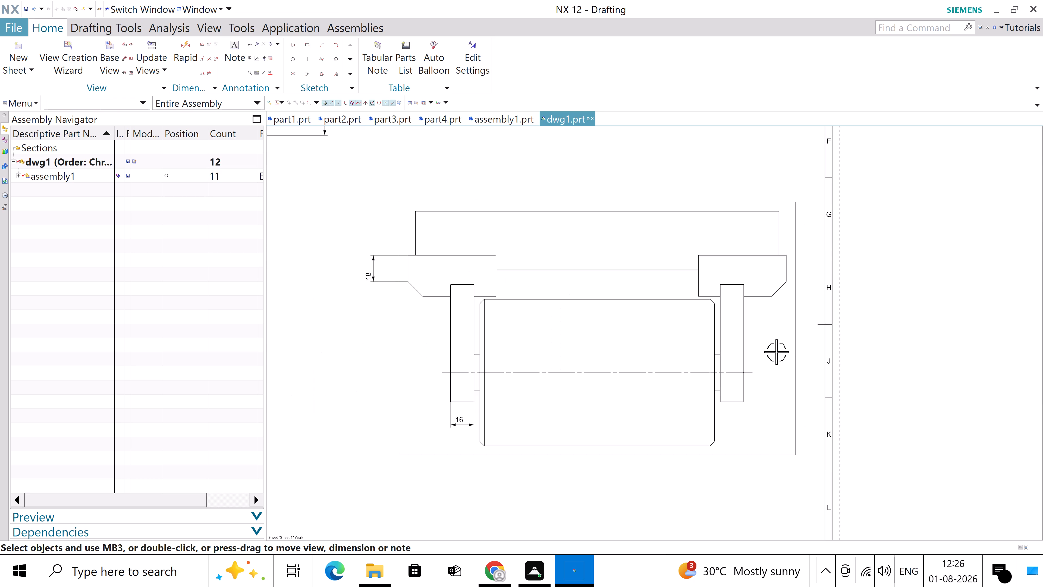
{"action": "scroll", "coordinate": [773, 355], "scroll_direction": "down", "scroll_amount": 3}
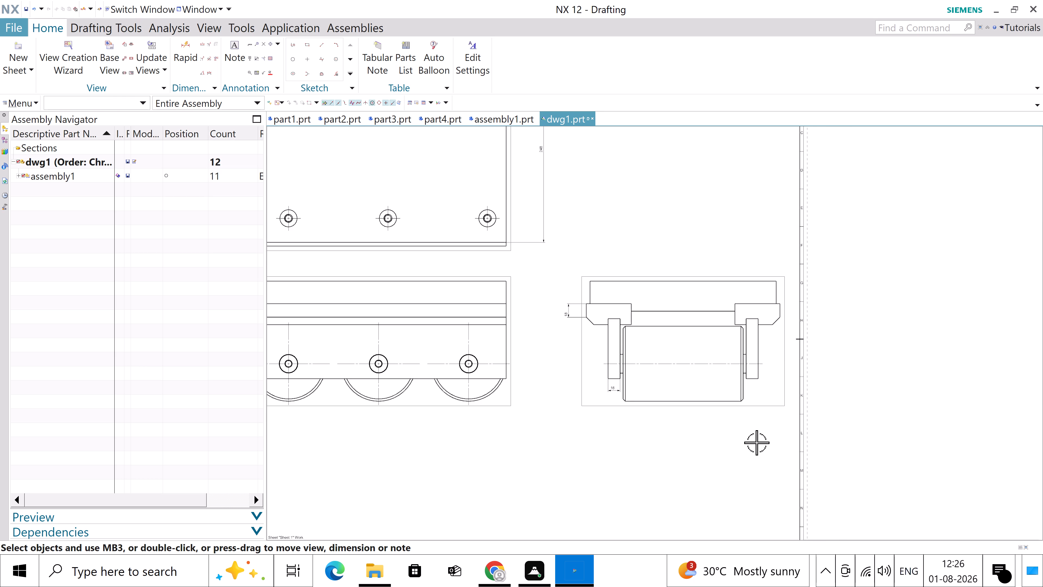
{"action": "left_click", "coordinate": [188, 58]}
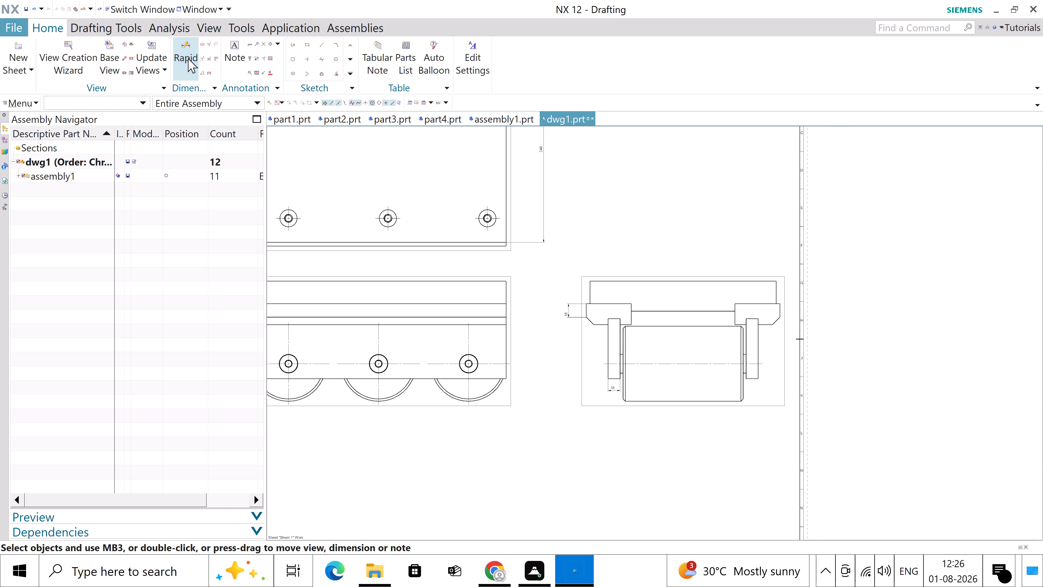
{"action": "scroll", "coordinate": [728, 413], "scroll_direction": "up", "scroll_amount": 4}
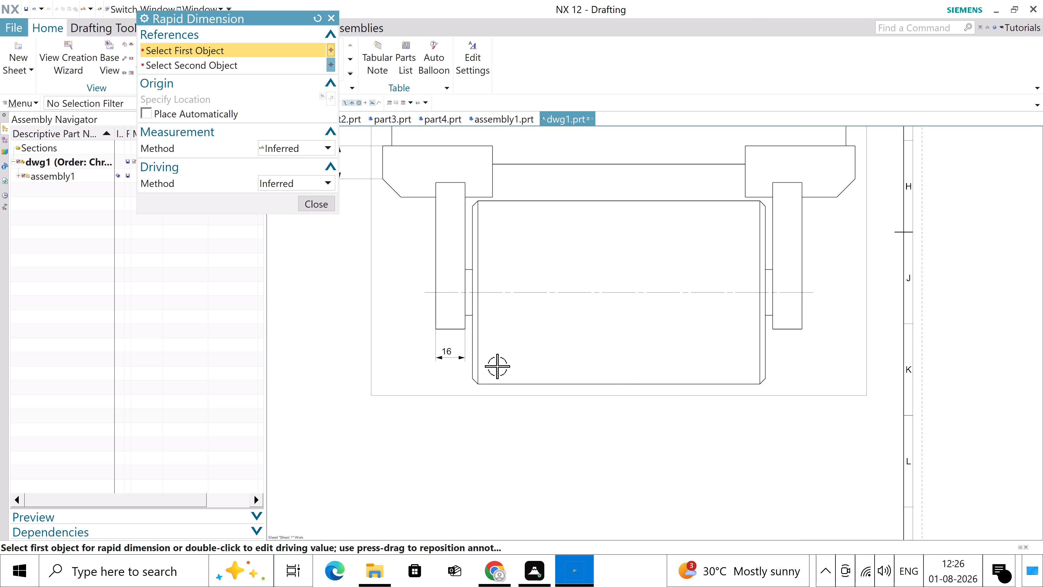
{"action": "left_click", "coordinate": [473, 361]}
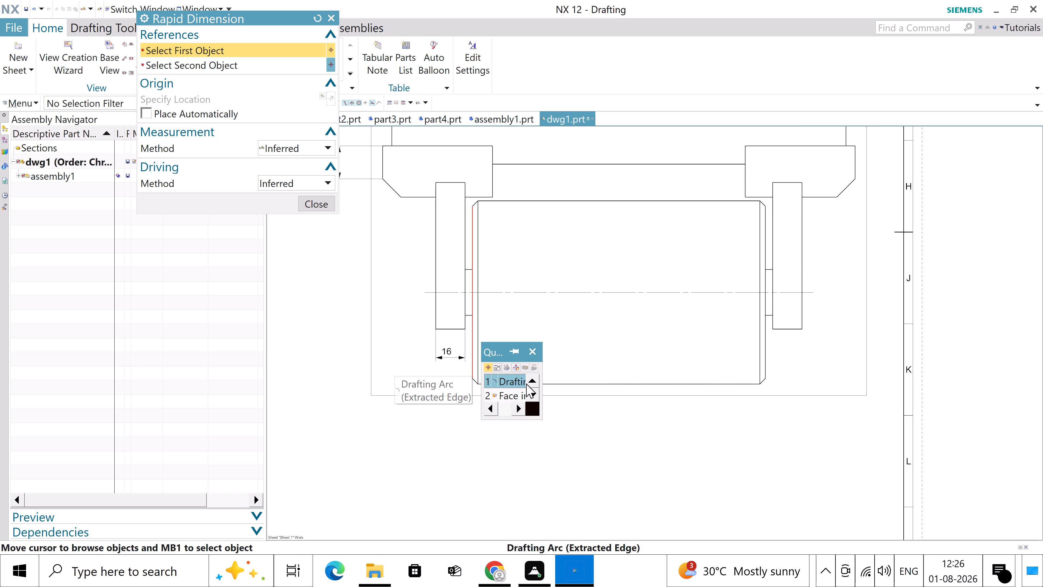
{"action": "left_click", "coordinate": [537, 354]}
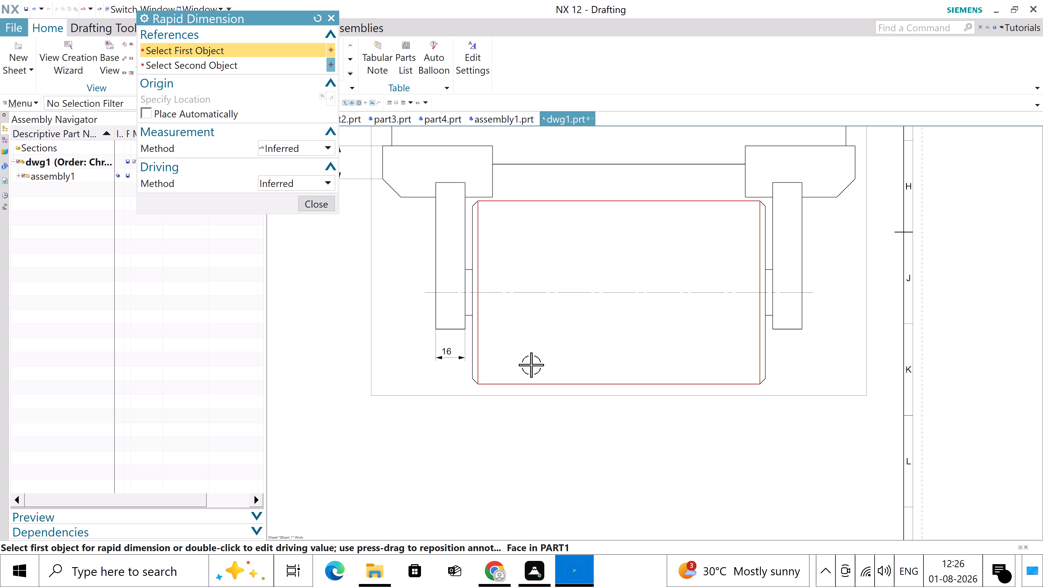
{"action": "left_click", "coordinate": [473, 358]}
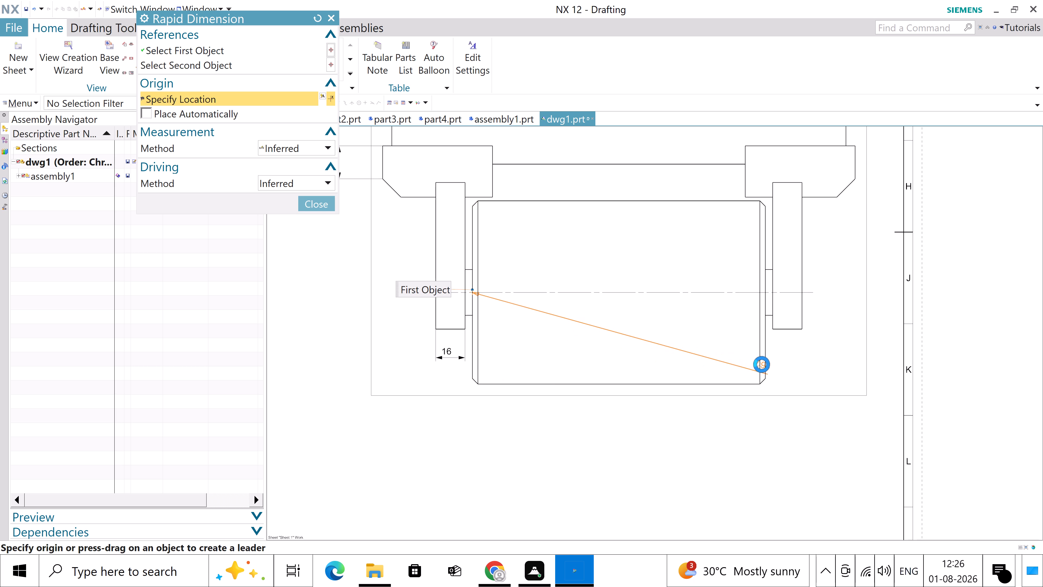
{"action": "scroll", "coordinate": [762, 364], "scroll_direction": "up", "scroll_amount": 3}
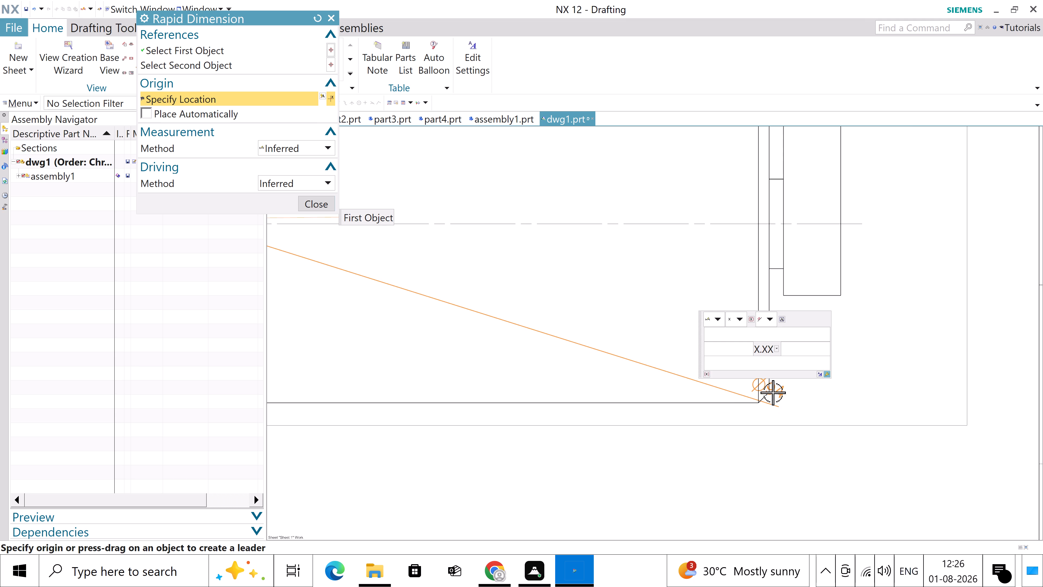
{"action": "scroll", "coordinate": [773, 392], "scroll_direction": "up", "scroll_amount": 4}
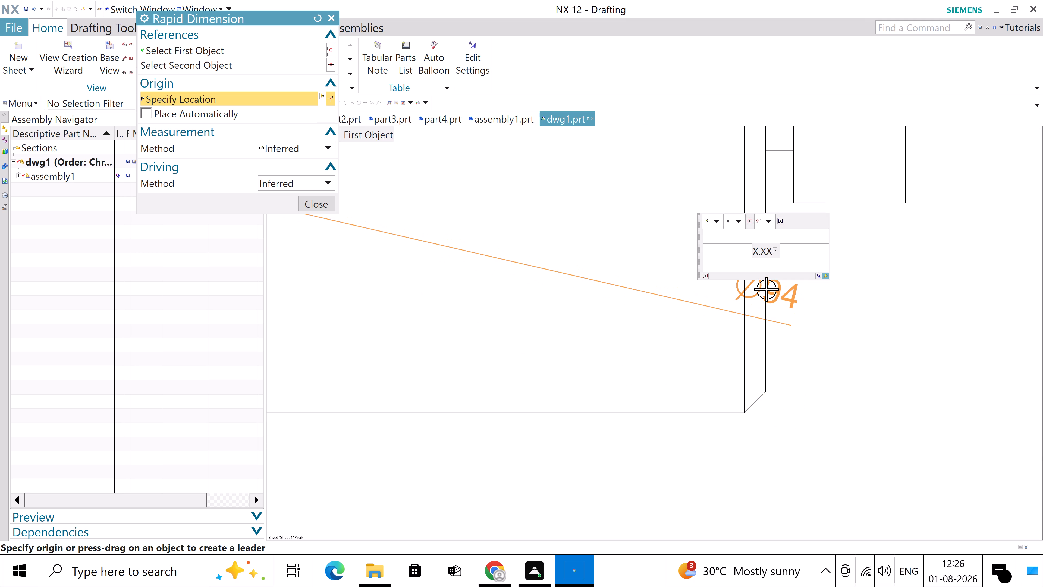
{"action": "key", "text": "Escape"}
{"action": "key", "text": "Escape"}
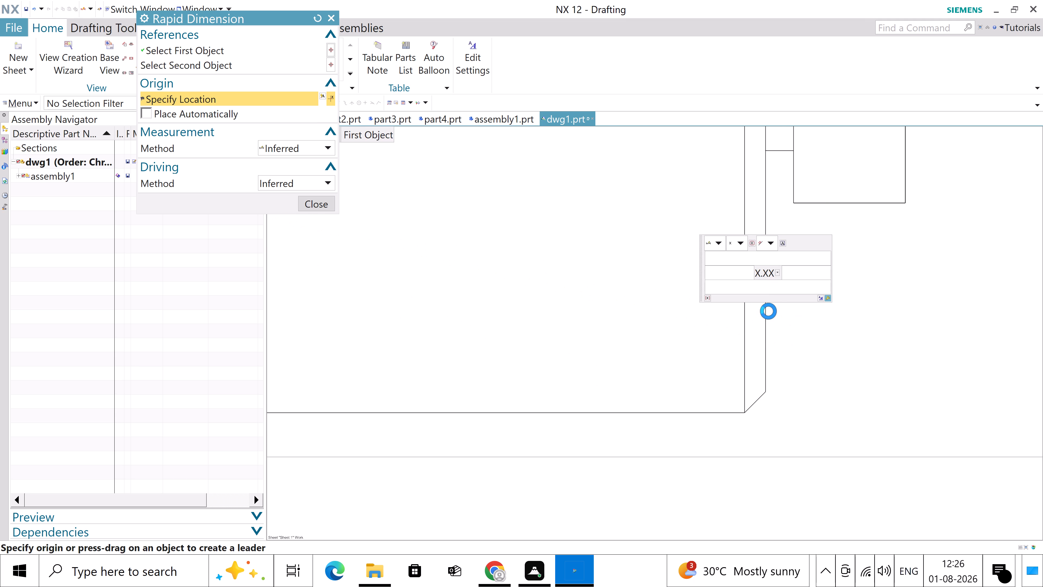
Add a Rapid Dimension to the roller's left inner chamfer edge in the side view, placing its text at the roller's lower right corner.
{"action": "scroll", "coordinate": [749, 353], "scroll_direction": "down", "scroll_amount": 3}
{"action": "scroll", "coordinate": [752, 367], "scroll_direction": "up", "scroll_amount": 3}
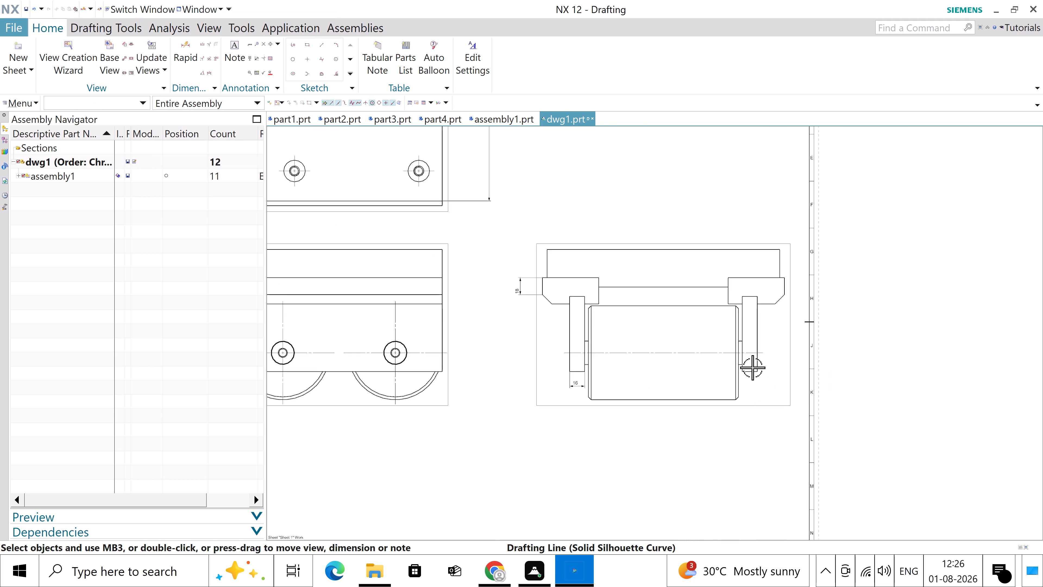
{"action": "scroll", "coordinate": [752, 367], "scroll_direction": "up", "scroll_amount": 1}
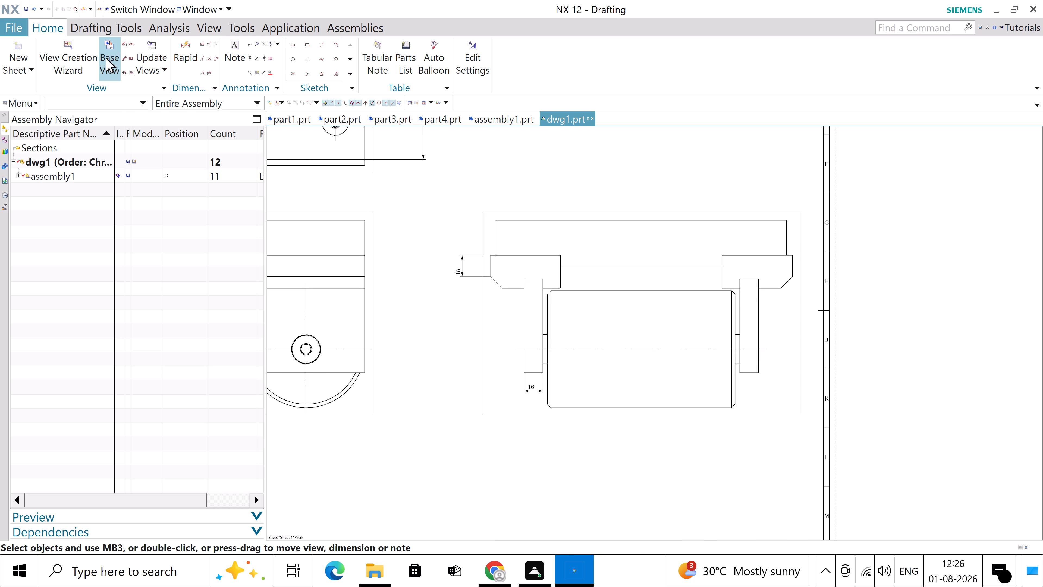
{"action": "left_click", "coordinate": [185, 55]}
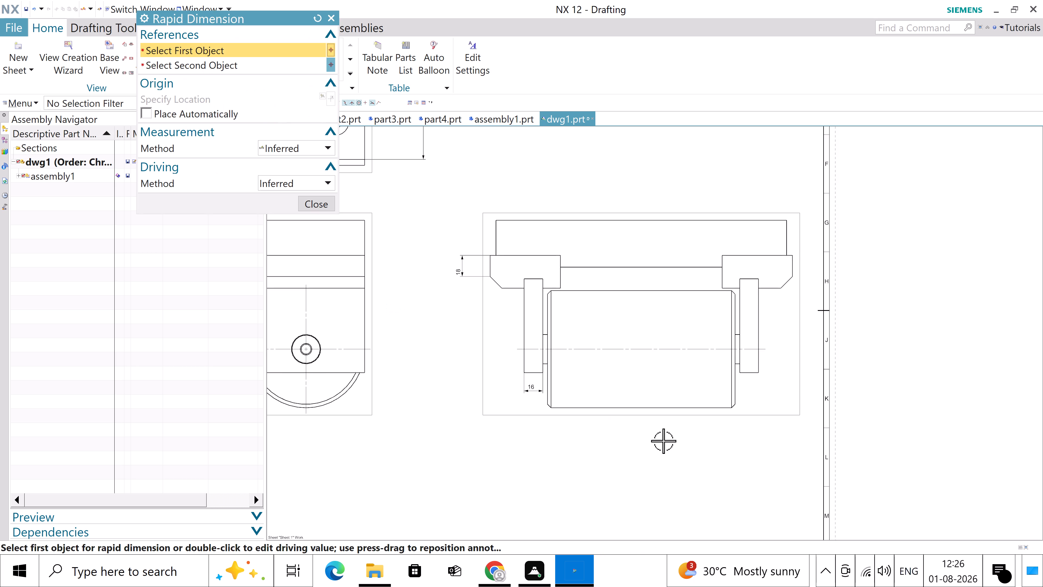
{"action": "left_click", "coordinate": [550, 388]}
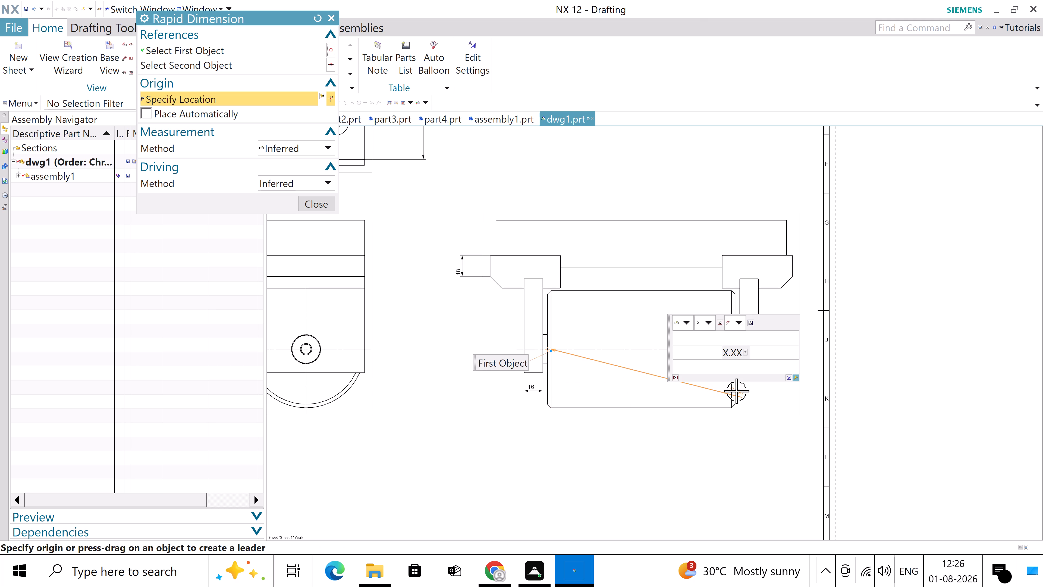
{"action": "scroll", "coordinate": [733, 393], "scroll_direction": "up", "scroll_amount": 4}
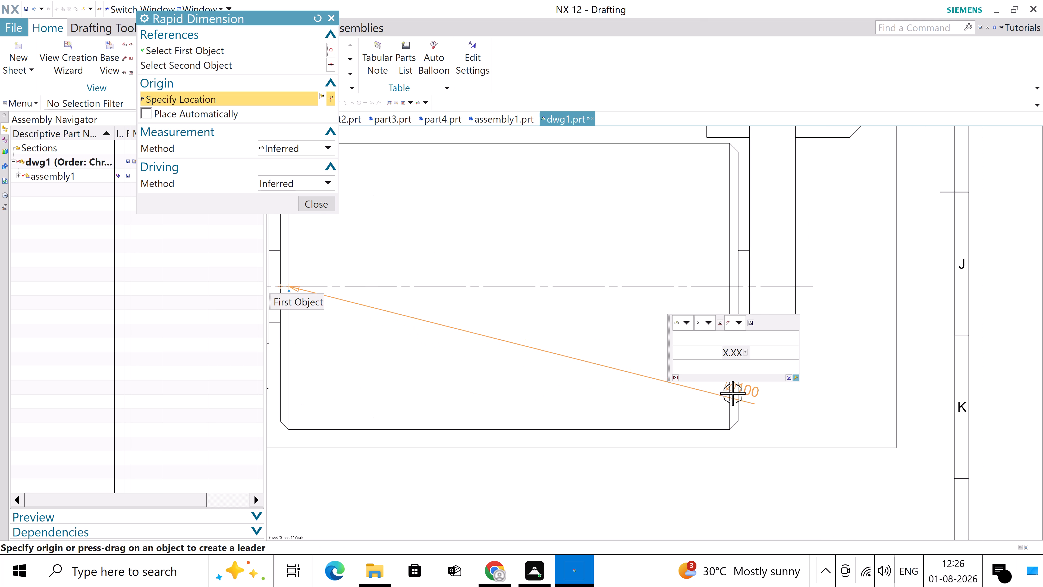
{"action": "left_click", "coordinate": [731, 408]}
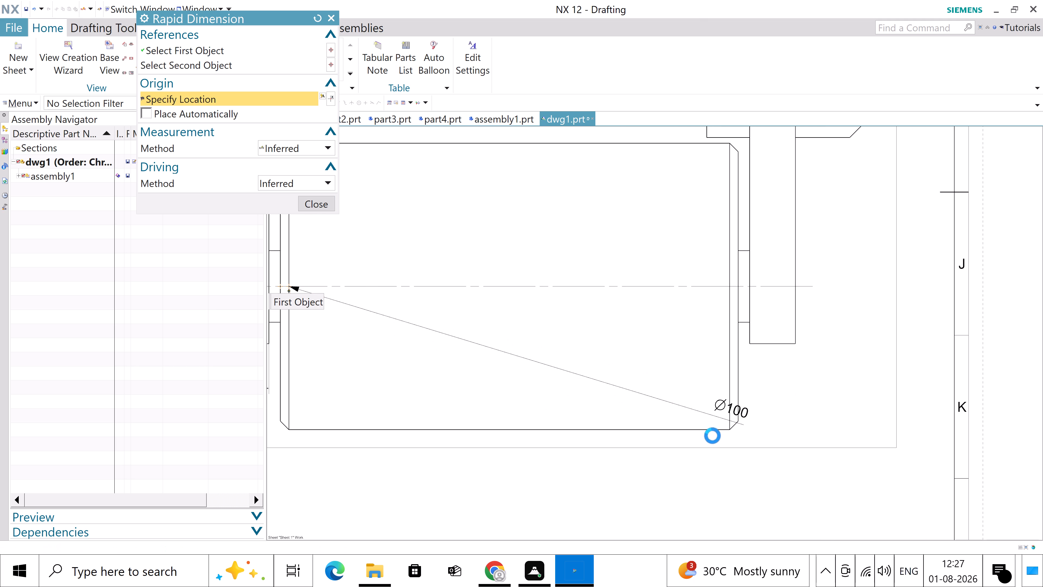
Undo the diameter dimension just added to the roller in the side view.
{"action": "left_click", "coordinate": [316, 204]}
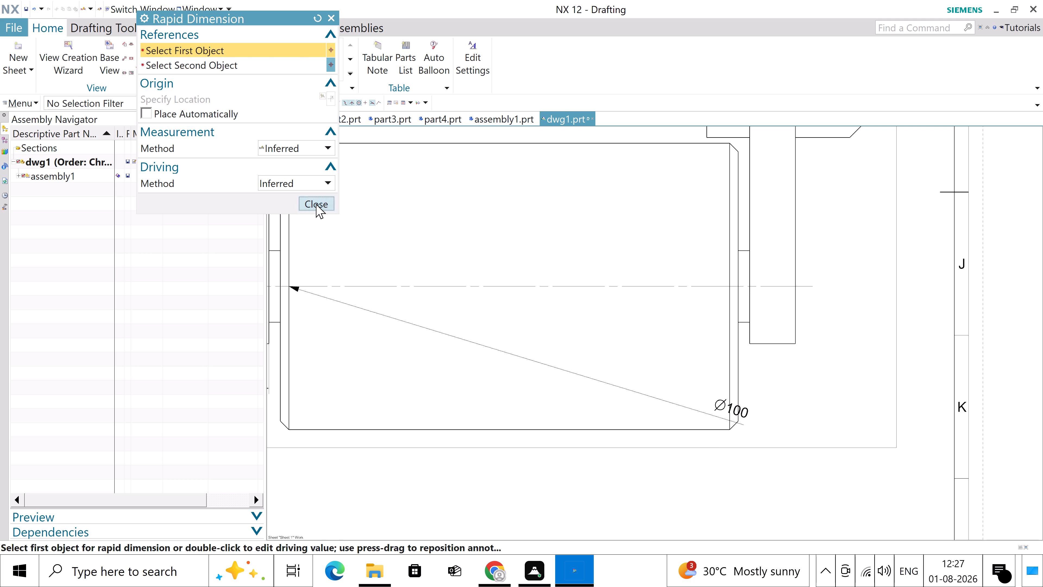
{"action": "key", "text": "ctrl+z"}
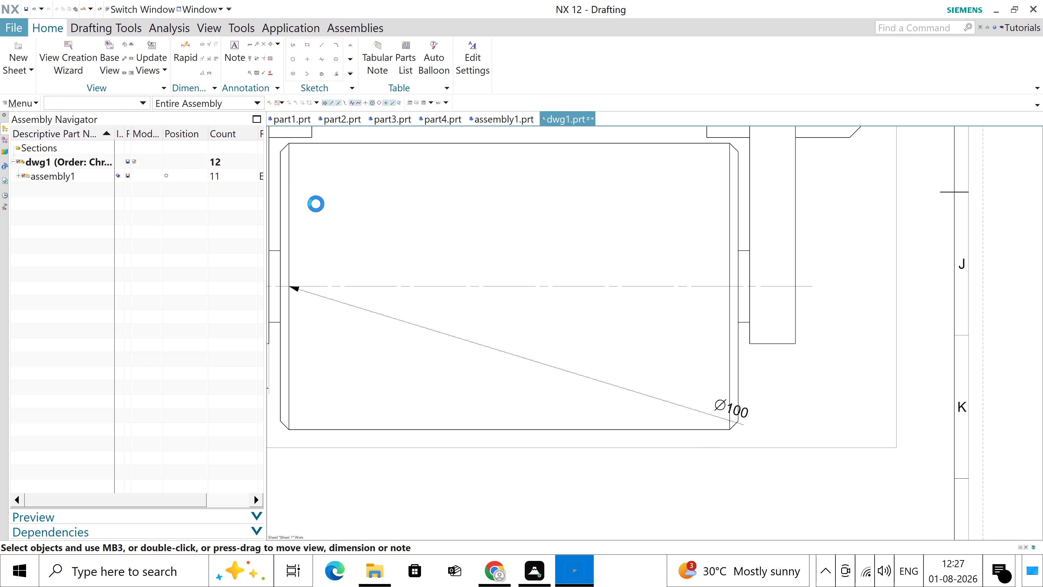
{"action": "left_click", "coordinate": [316, 204]}
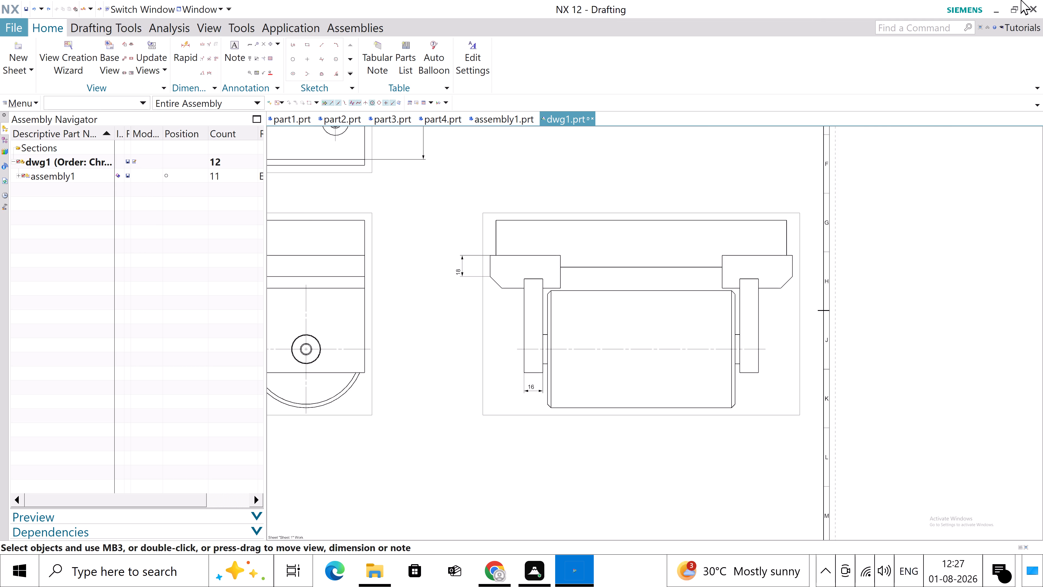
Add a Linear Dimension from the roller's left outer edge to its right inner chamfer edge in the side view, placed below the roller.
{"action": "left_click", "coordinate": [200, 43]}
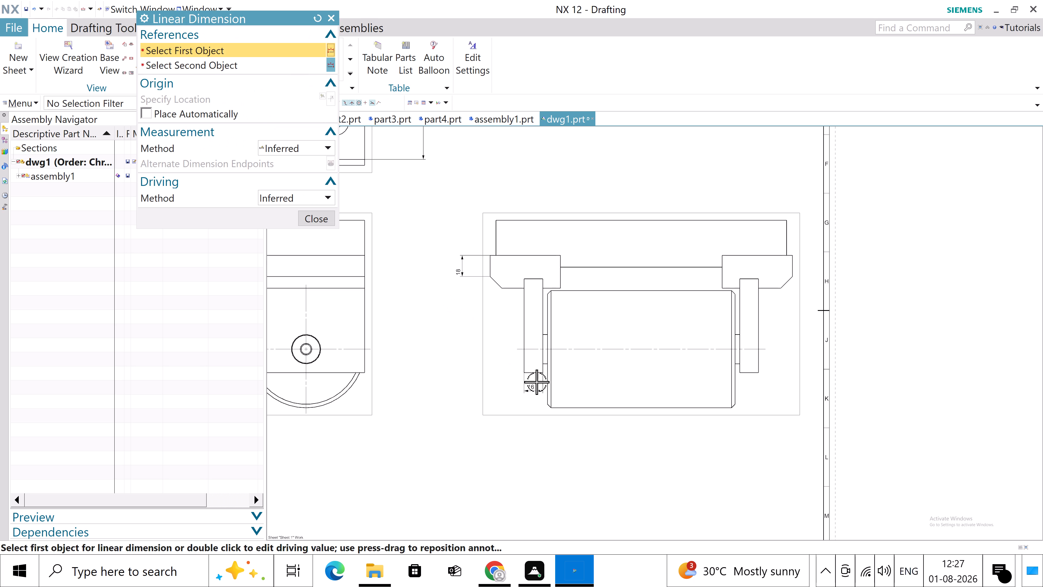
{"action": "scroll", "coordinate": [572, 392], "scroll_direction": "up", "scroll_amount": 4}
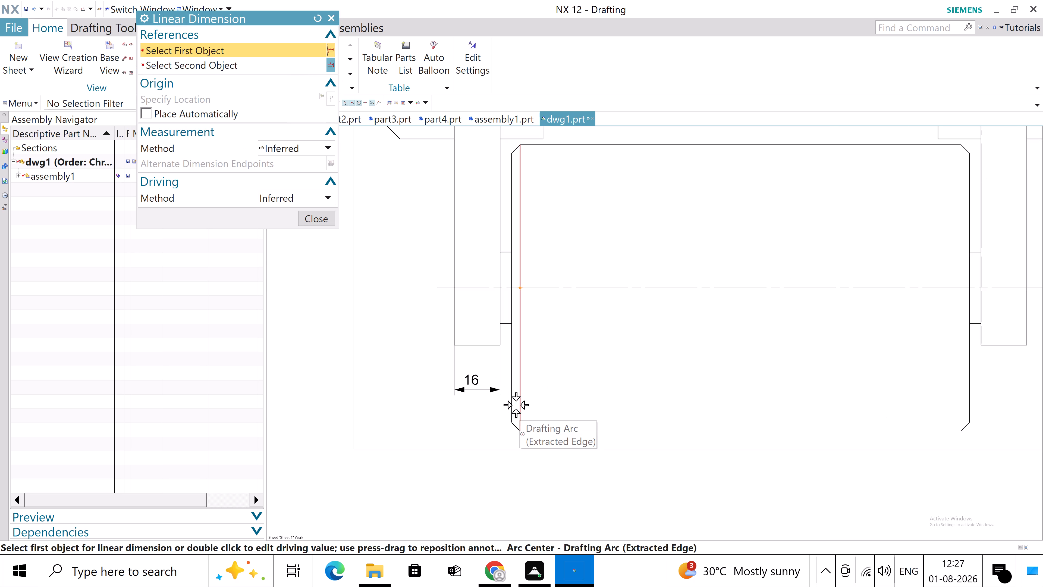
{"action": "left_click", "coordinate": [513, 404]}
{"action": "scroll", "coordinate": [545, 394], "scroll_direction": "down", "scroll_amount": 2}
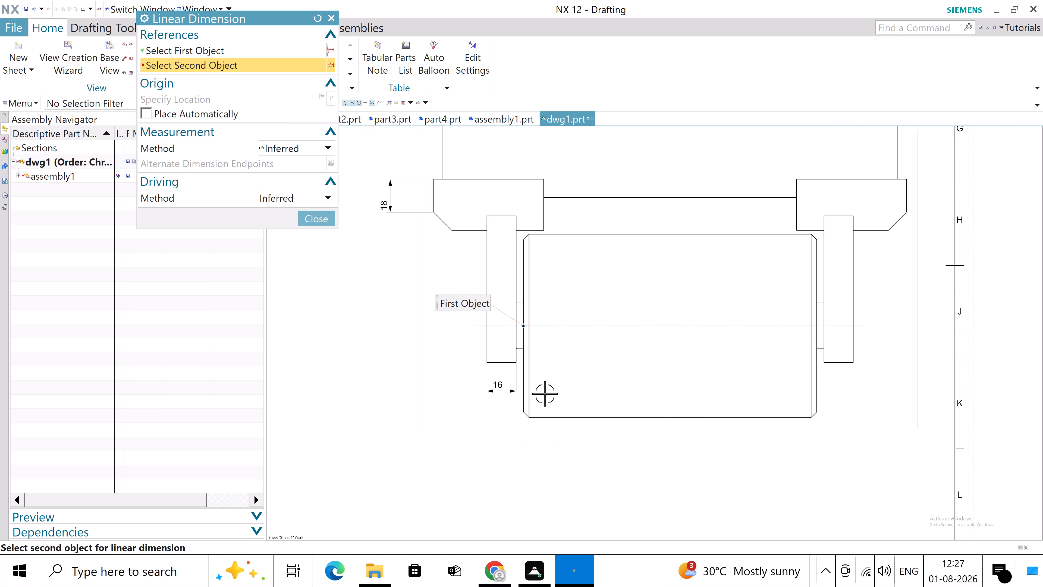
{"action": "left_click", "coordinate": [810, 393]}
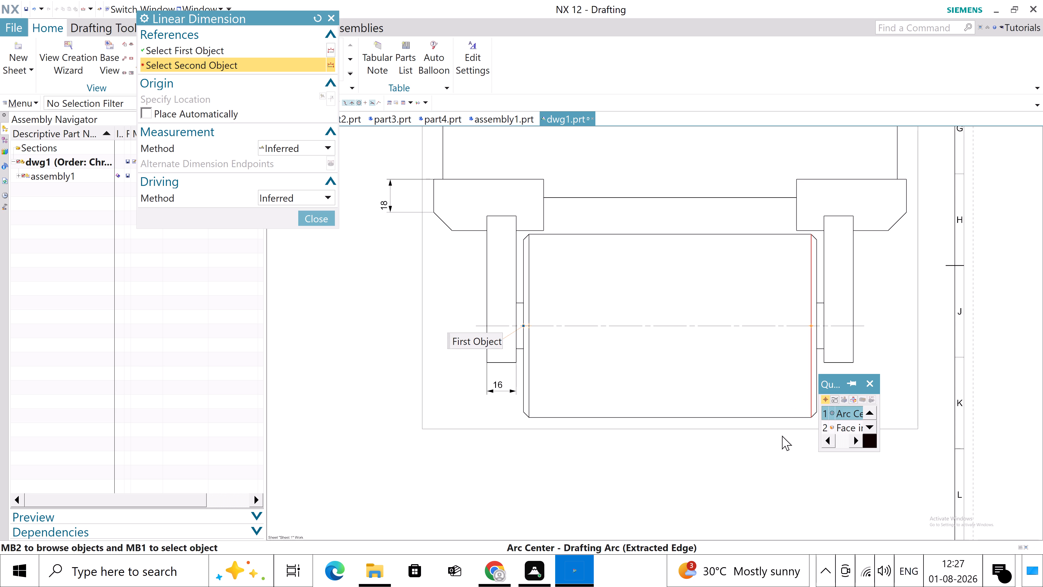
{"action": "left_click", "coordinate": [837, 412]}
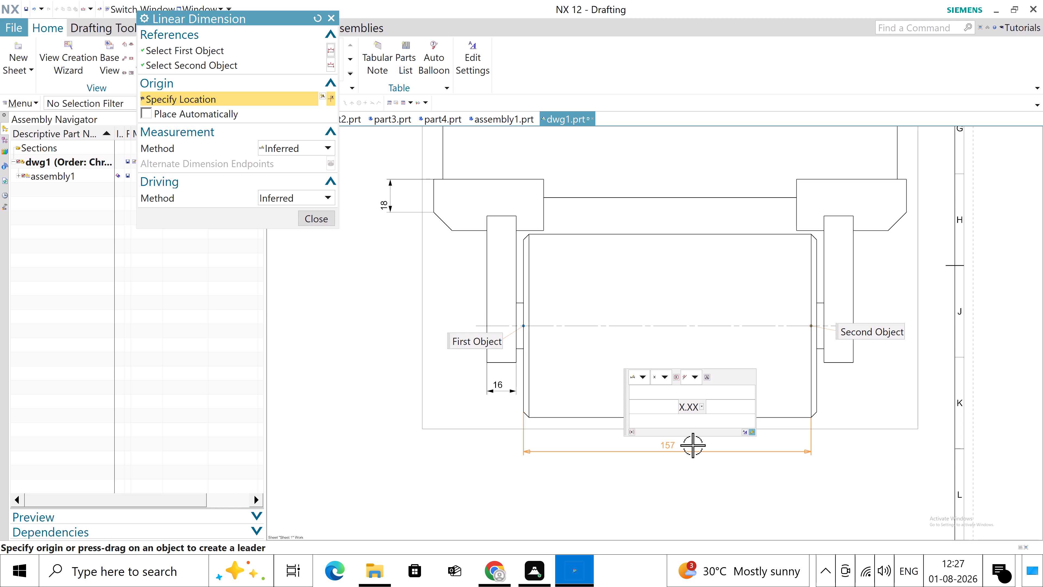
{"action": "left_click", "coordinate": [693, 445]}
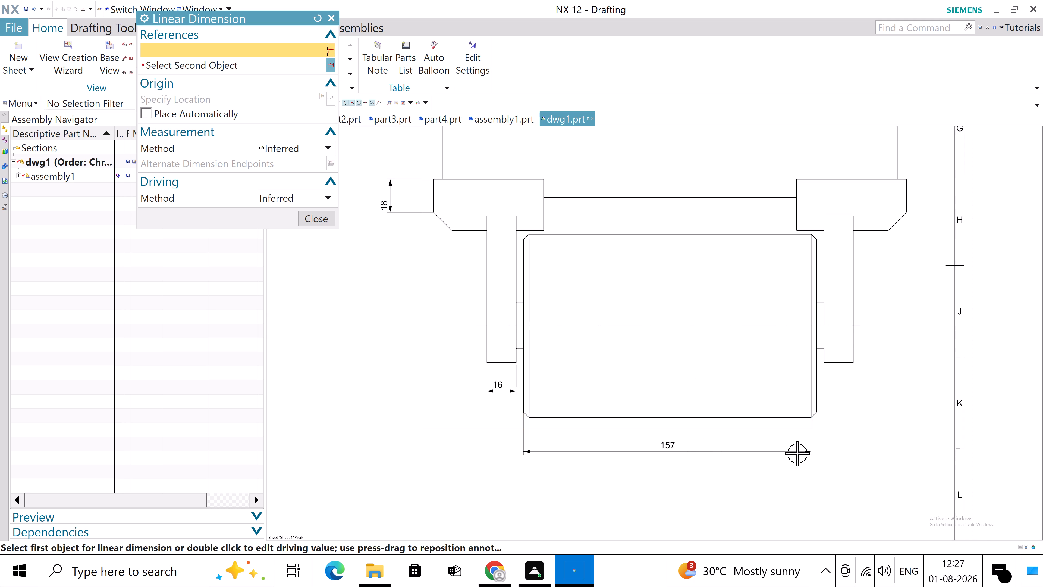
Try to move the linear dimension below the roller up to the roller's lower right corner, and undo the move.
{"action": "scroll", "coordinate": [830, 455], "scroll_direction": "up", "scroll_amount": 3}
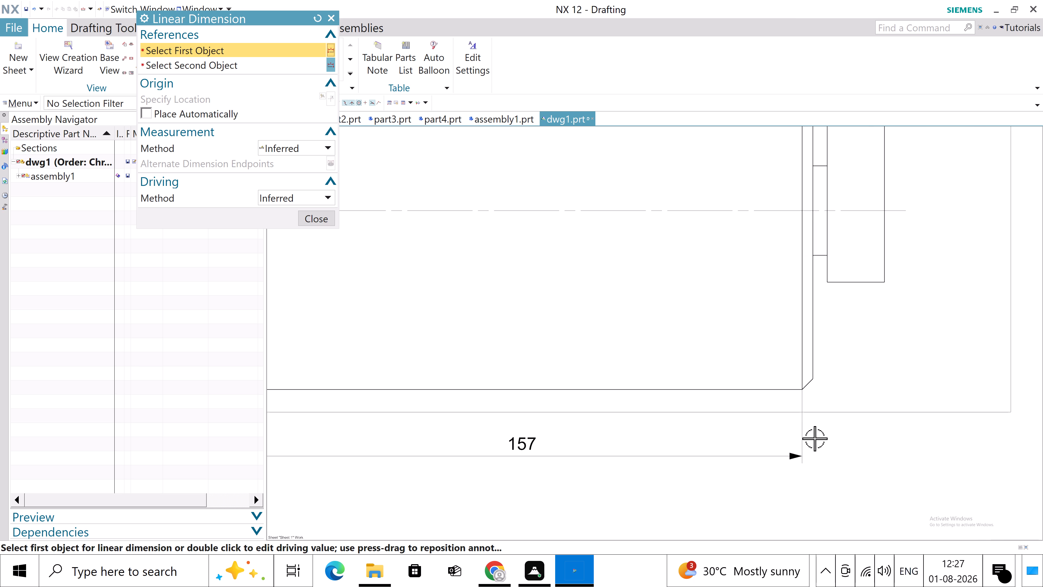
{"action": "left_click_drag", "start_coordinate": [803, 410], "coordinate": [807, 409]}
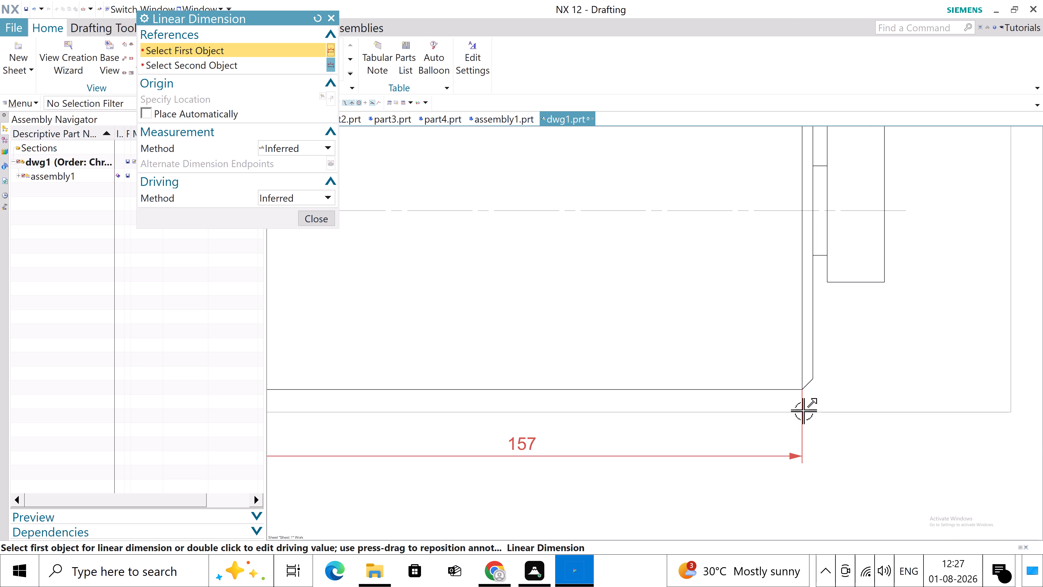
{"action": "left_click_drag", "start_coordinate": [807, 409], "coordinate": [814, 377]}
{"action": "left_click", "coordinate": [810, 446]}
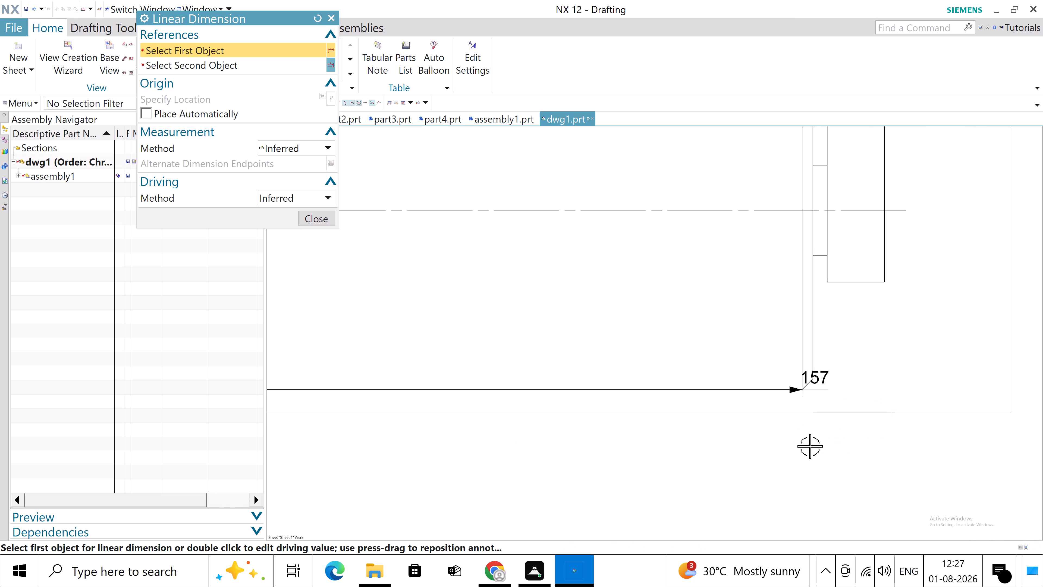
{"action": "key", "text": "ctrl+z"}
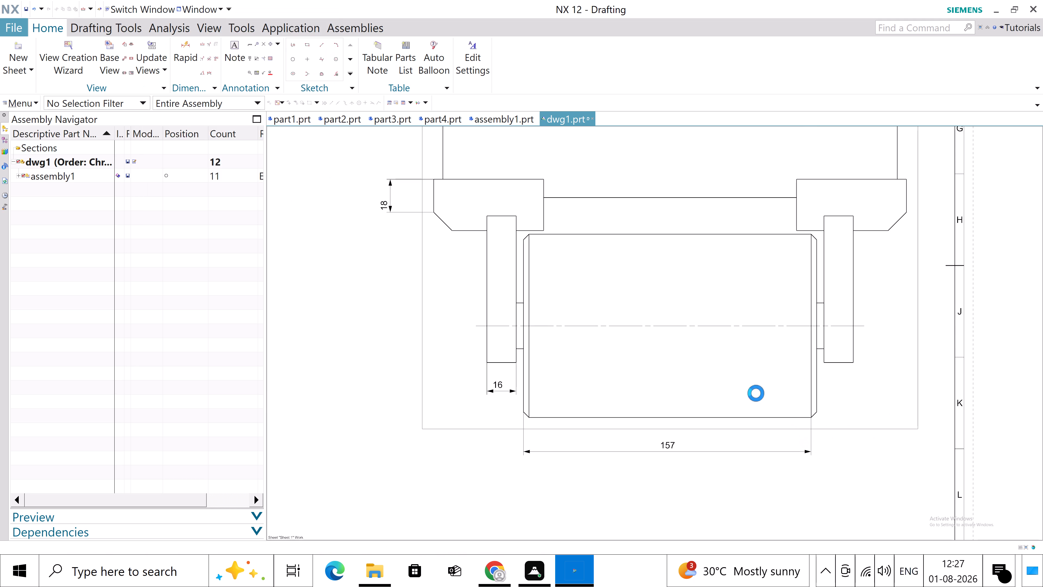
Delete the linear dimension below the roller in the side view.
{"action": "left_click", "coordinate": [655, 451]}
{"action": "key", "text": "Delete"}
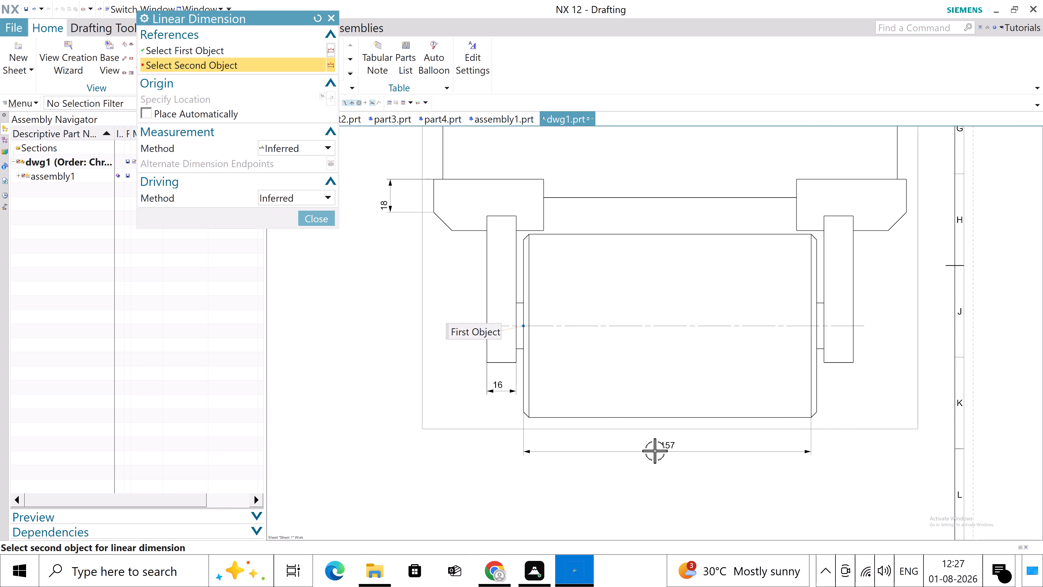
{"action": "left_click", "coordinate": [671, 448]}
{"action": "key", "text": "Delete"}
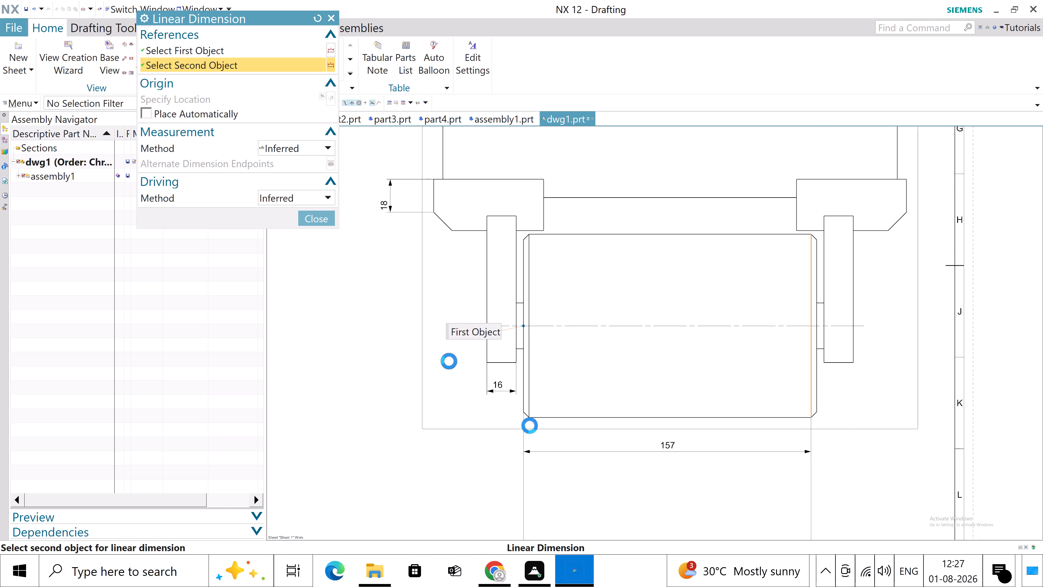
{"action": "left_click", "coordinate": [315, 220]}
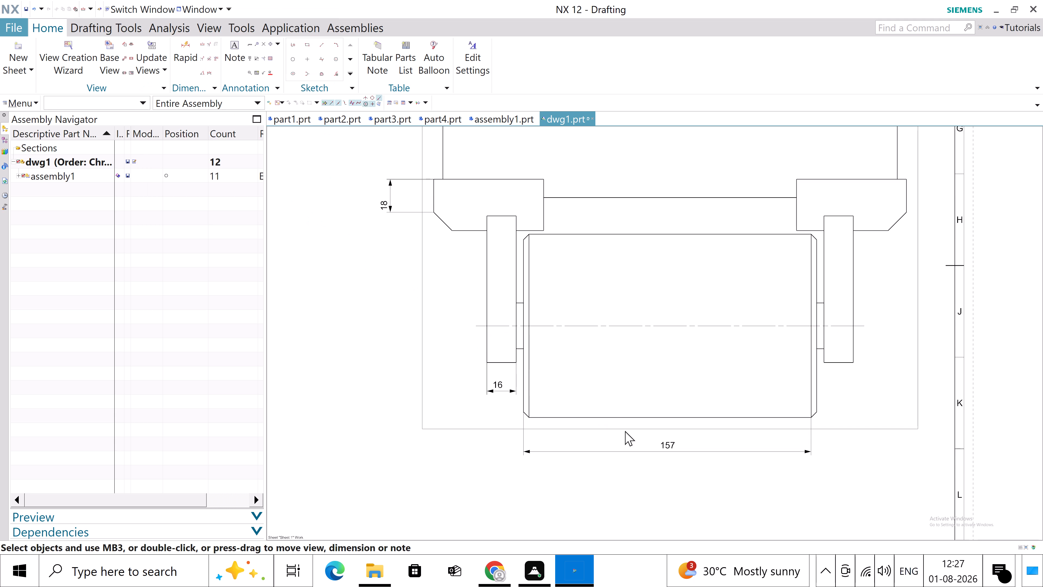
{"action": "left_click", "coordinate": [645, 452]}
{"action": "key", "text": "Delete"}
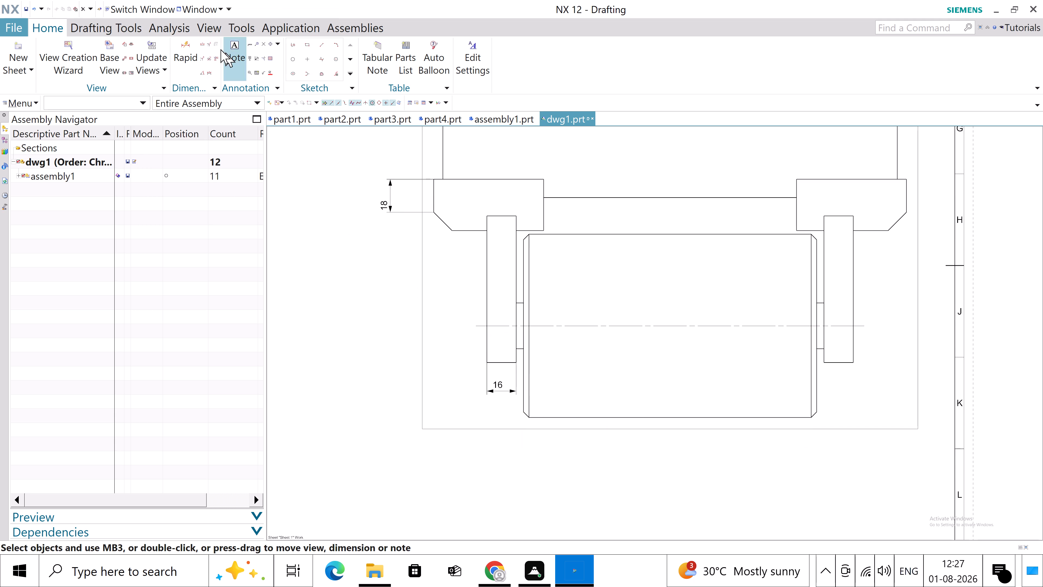
Add a Rapid Dimension with the Horizontal method between the roller's two outer end edges in the side view, placed centrally below the roller.
{"action": "left_click", "coordinate": [187, 51]}
{"action": "scroll", "coordinate": [571, 413], "scroll_direction": "up", "scroll_amount": 3}
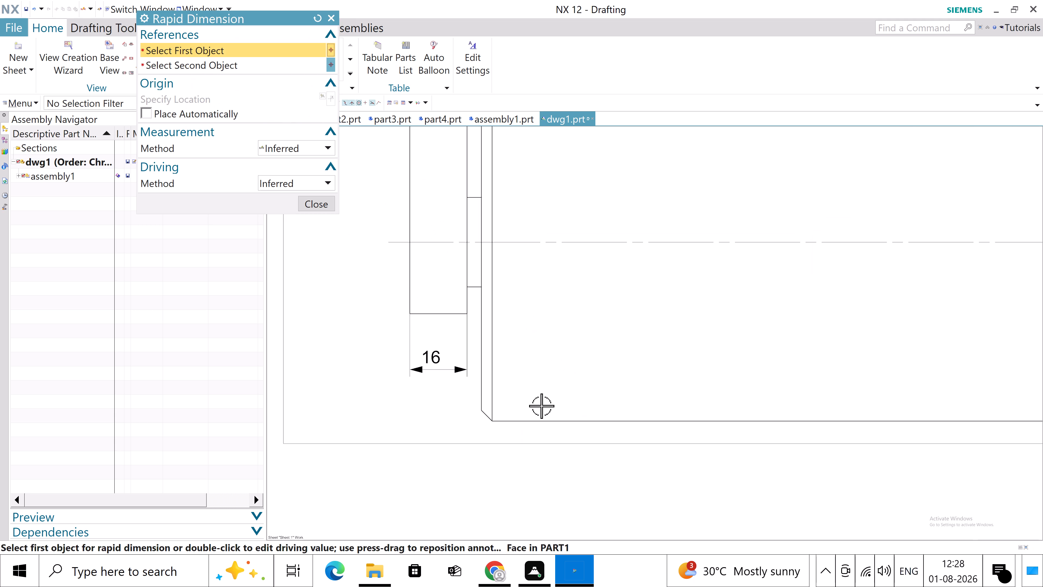
{"action": "left_click", "coordinate": [483, 369]}
{"action": "scroll", "coordinate": [563, 378], "scroll_direction": "down", "scroll_amount": 4}
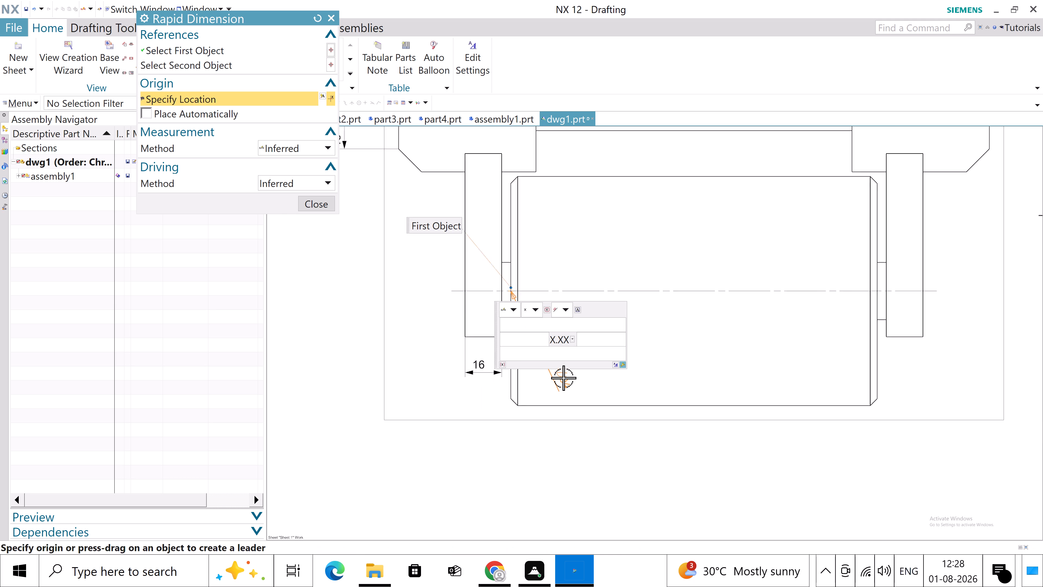
{"action": "scroll", "coordinate": [563, 378], "scroll_direction": "down", "scroll_amount": 2}
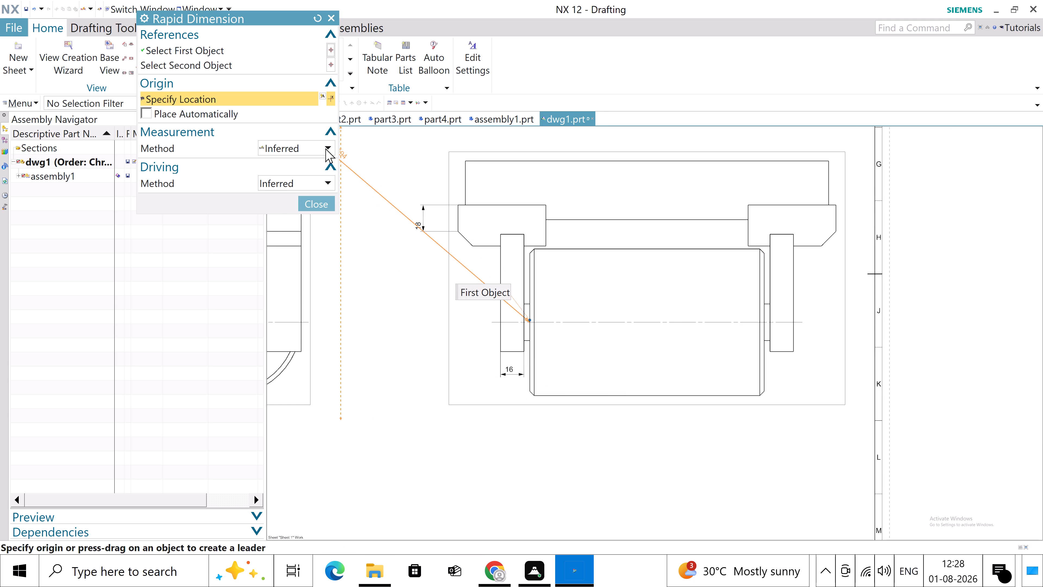
{"action": "left_click", "coordinate": [325, 148]}
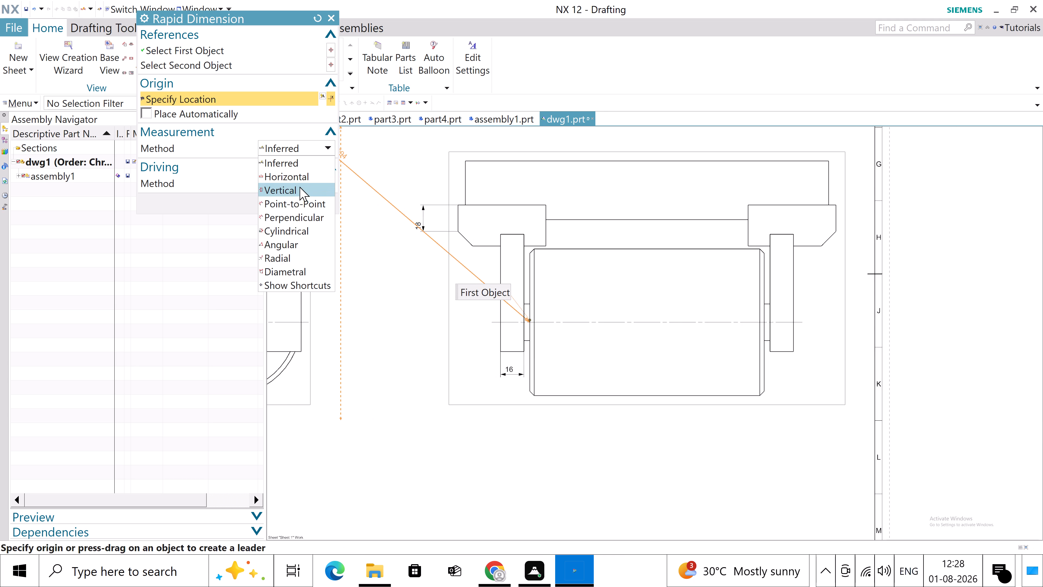
{"action": "left_click", "coordinate": [307, 176]}
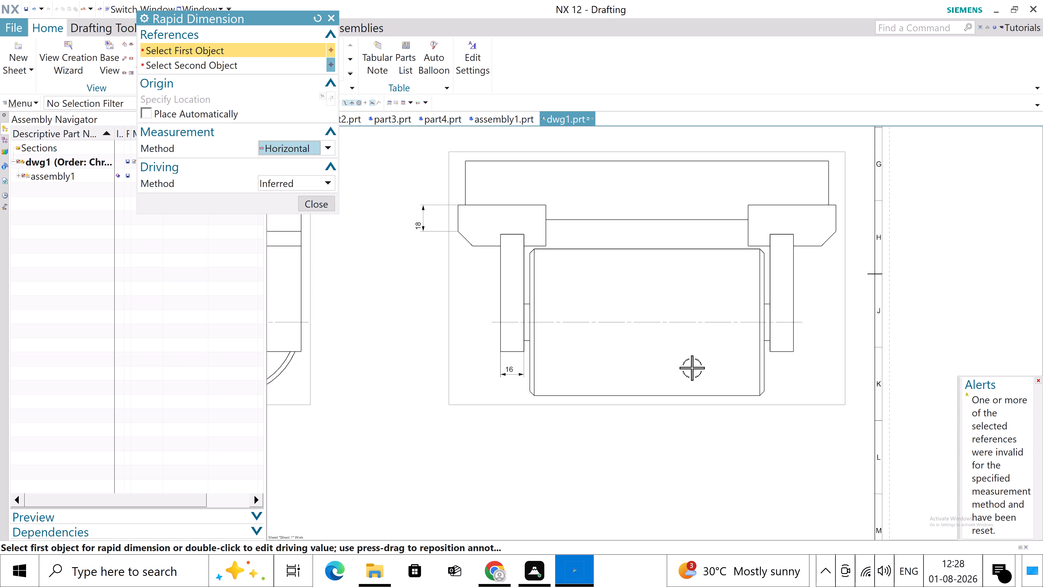
{"action": "left_click", "coordinate": [765, 366]}
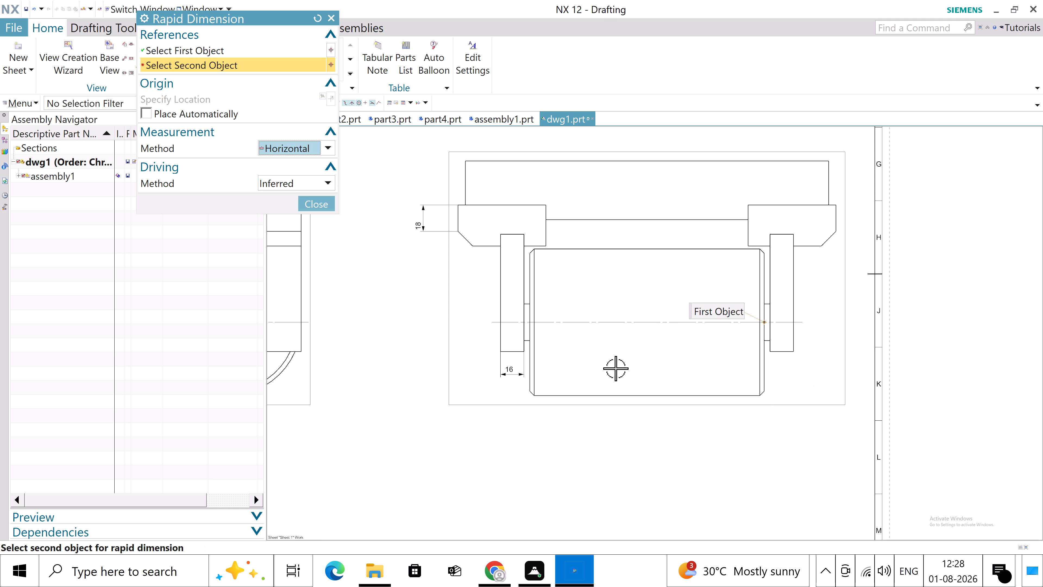
{"action": "left_click", "coordinate": [528, 374]}
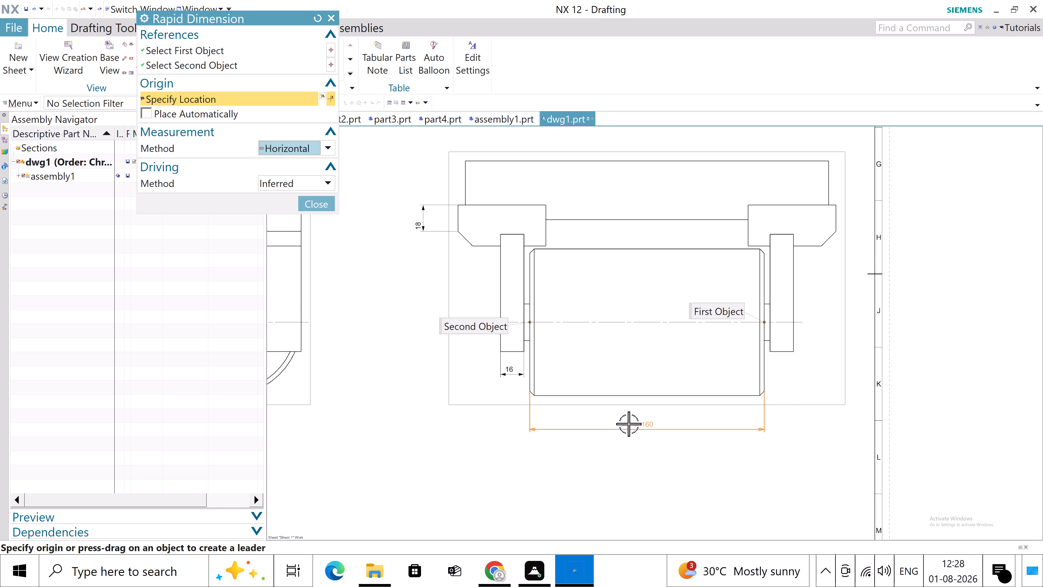
{"action": "left_click", "coordinate": [633, 423]}
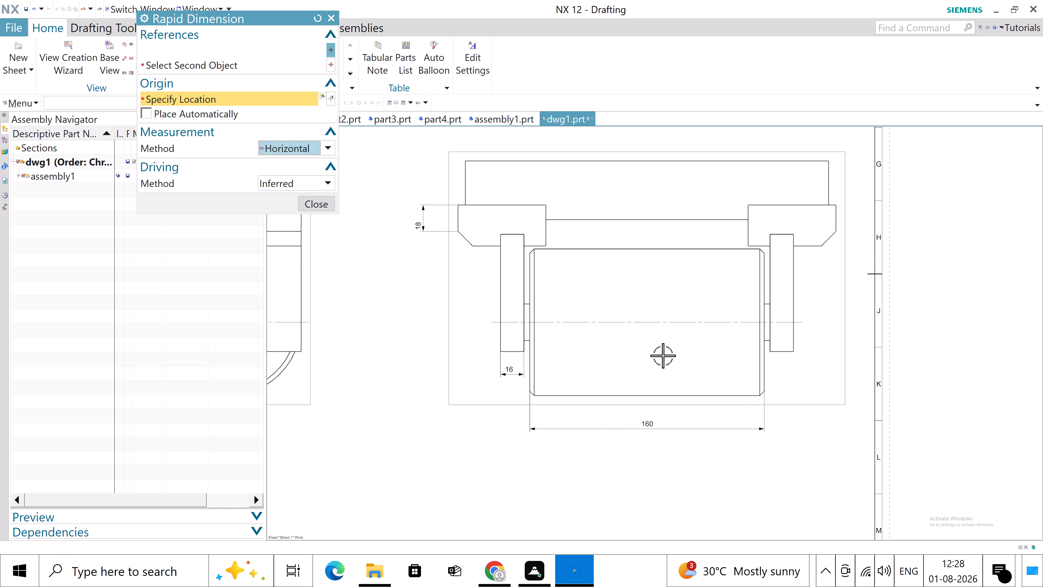
{"action": "left_click", "coordinate": [318, 205]}
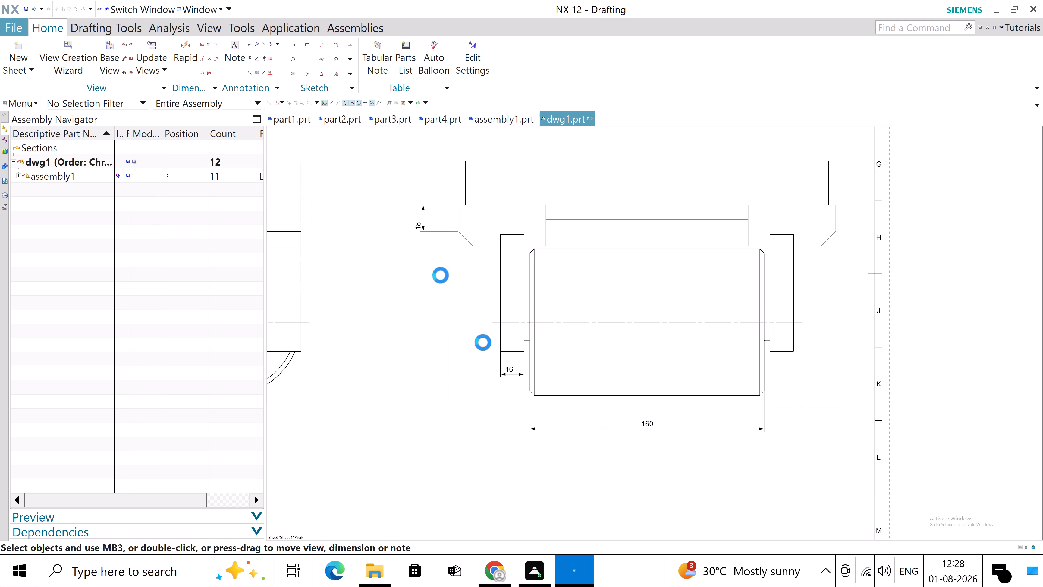
Examine the side view's dimensions around the left support plate and the arrangement of all views on the sheet.
{"action": "scroll", "coordinate": [595, 402], "scroll_direction": "up", "scroll_amount": 2}
{"action": "scroll", "coordinate": [481, 349], "scroll_direction": "up", "scroll_amount": 4}
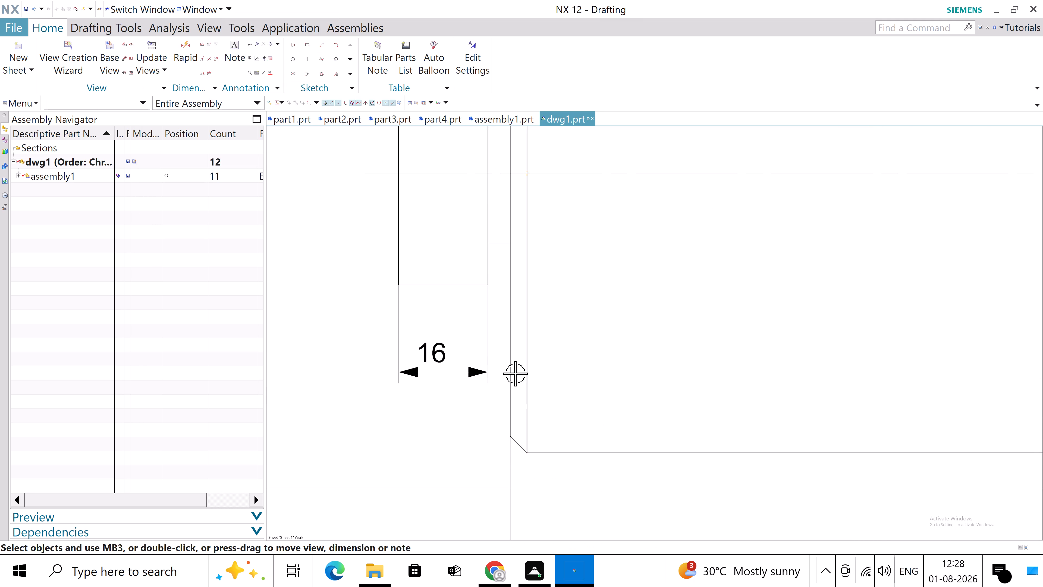
{"action": "scroll", "coordinate": [515, 373], "scroll_direction": "down", "scroll_amount": 5}
{"action": "scroll", "coordinate": [523, 433], "scroll_direction": "down", "scroll_amount": 2}
{"action": "scroll", "coordinate": [556, 480], "scroll_direction": "down", "scroll_amount": 1}
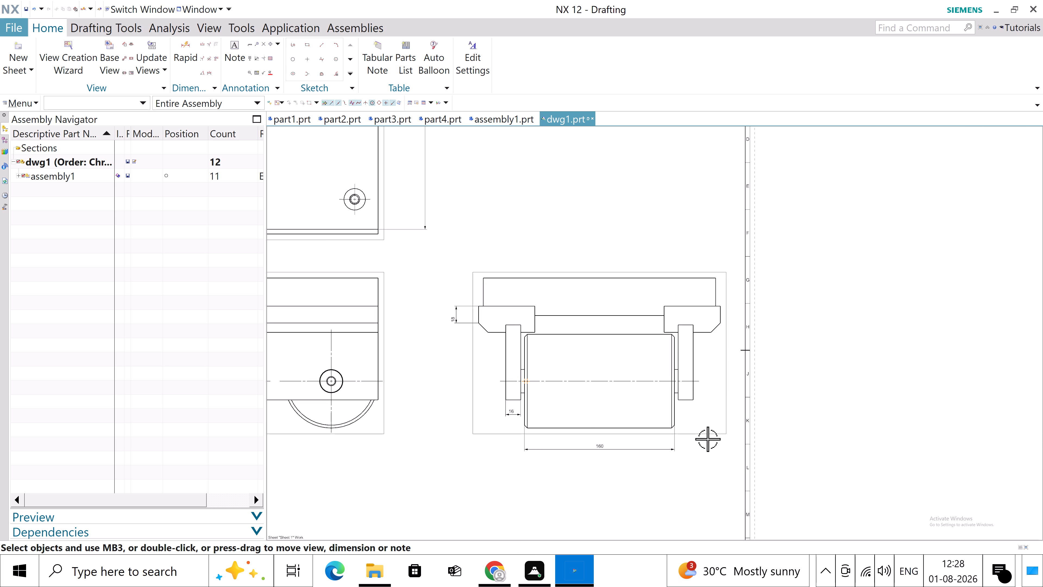
{"action": "scroll", "coordinate": [708, 439], "scroll_direction": "down", "scroll_amount": 3}
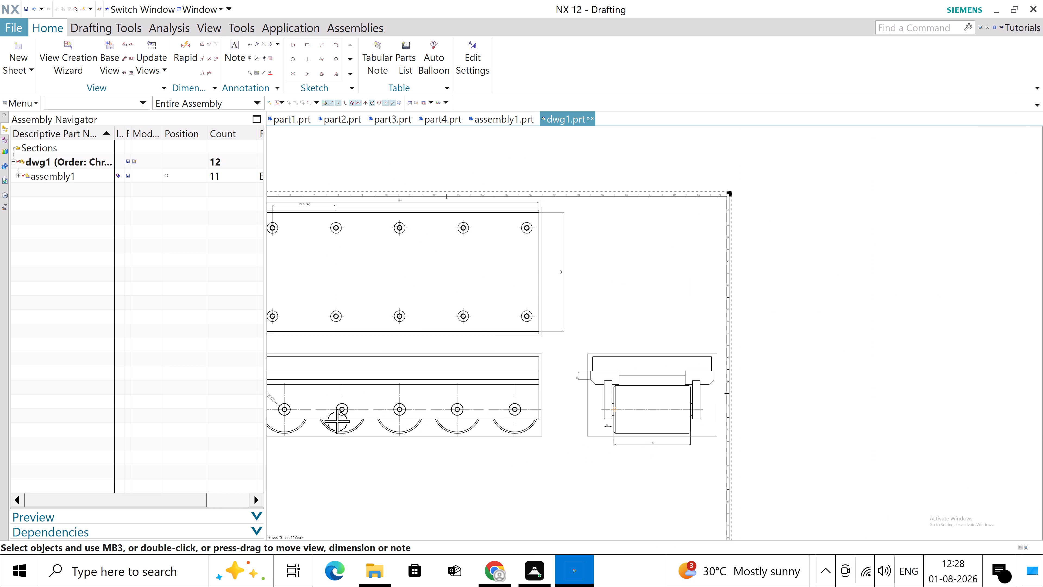
{"action": "scroll", "coordinate": [610, 448], "scroll_direction": "up", "scroll_amount": 2}
{"action": "scroll", "coordinate": [610, 448], "scroll_direction": "down", "scroll_amount": 1}
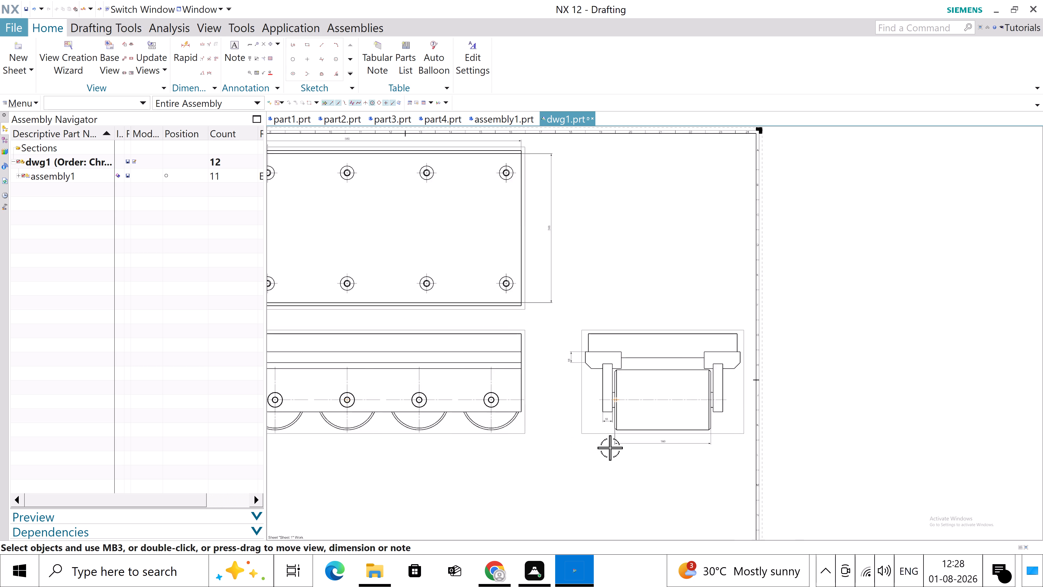
{"action": "scroll", "coordinate": [610, 448], "scroll_direction": "down", "scroll_amount": 2}
{"action": "scroll", "coordinate": [506, 447], "scroll_direction": "up", "scroll_amount": 1}
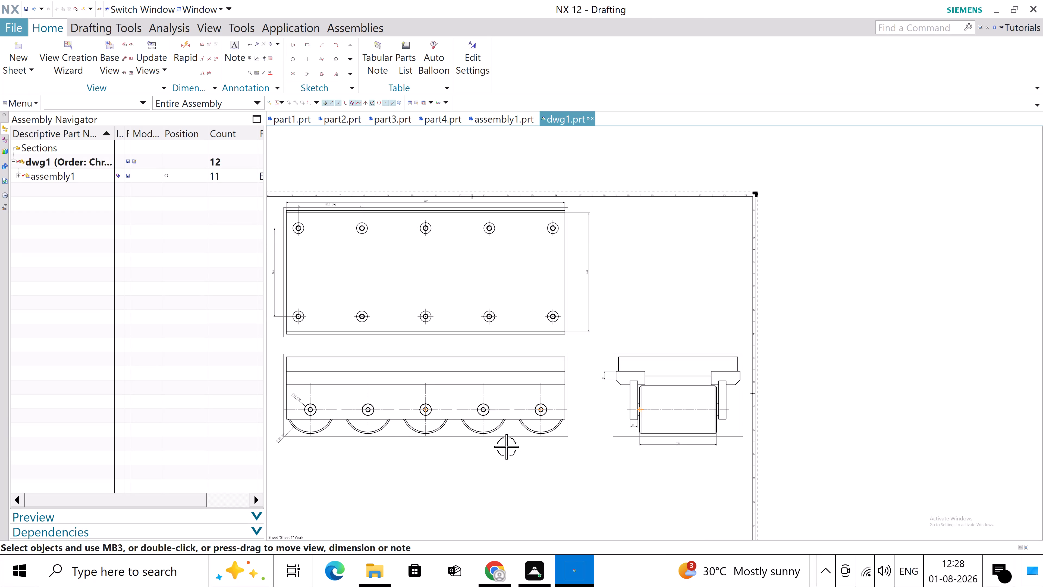
{"action": "scroll", "coordinate": [618, 329], "scroll_direction": "down", "scroll_amount": 1}
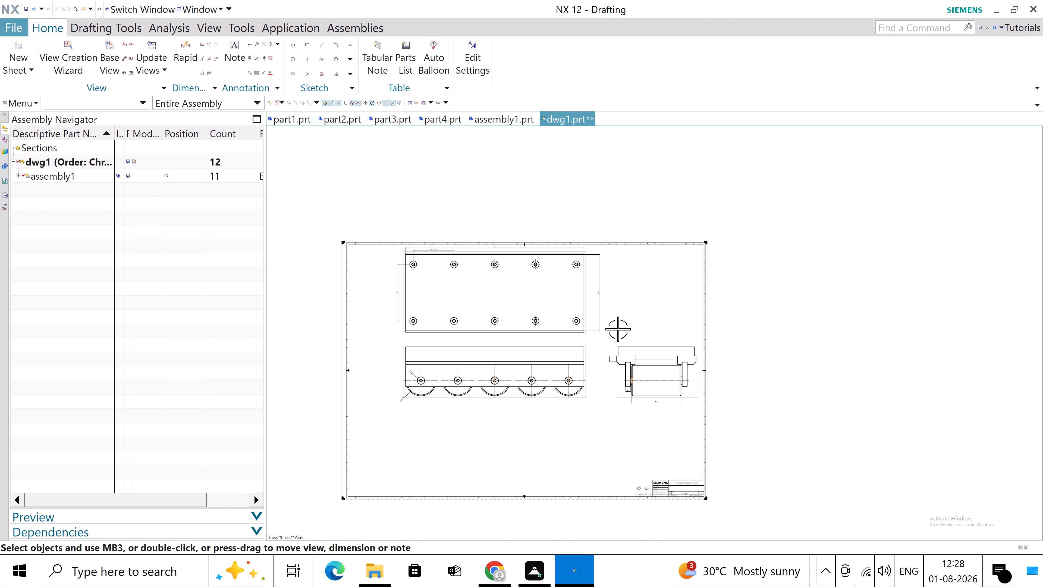
{"action": "scroll", "coordinate": [618, 329], "scroll_direction": "down", "scroll_amount": 1}
{"action": "scroll", "coordinate": [586, 257], "scroll_direction": "up", "scroll_amount": 1}
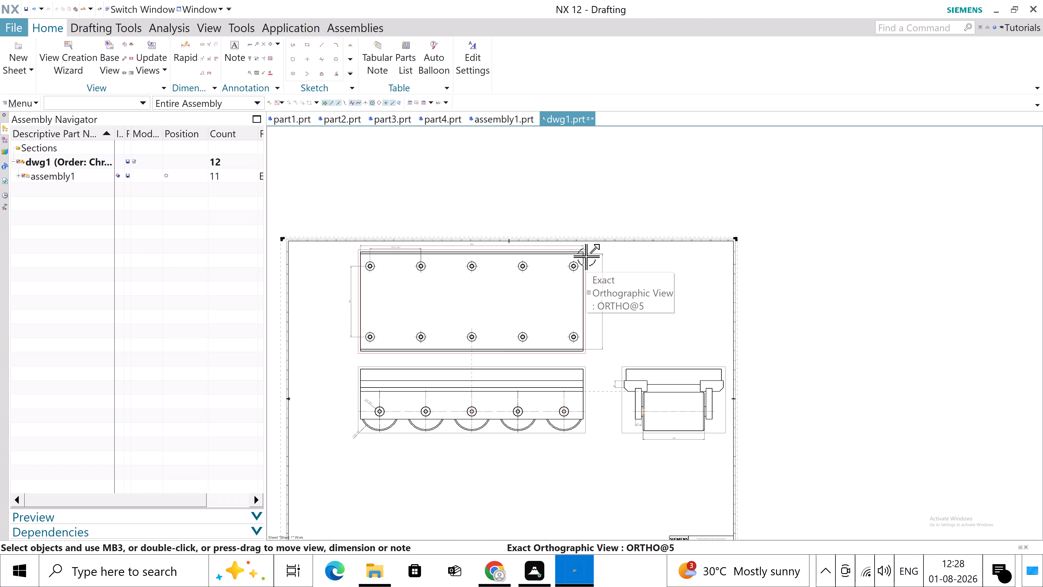
{"action": "scroll", "coordinate": [586, 256], "scroll_direction": "up", "scroll_amount": 2}
{"action": "scroll", "coordinate": [586, 256], "scroll_direction": "down", "scroll_amount": 3}
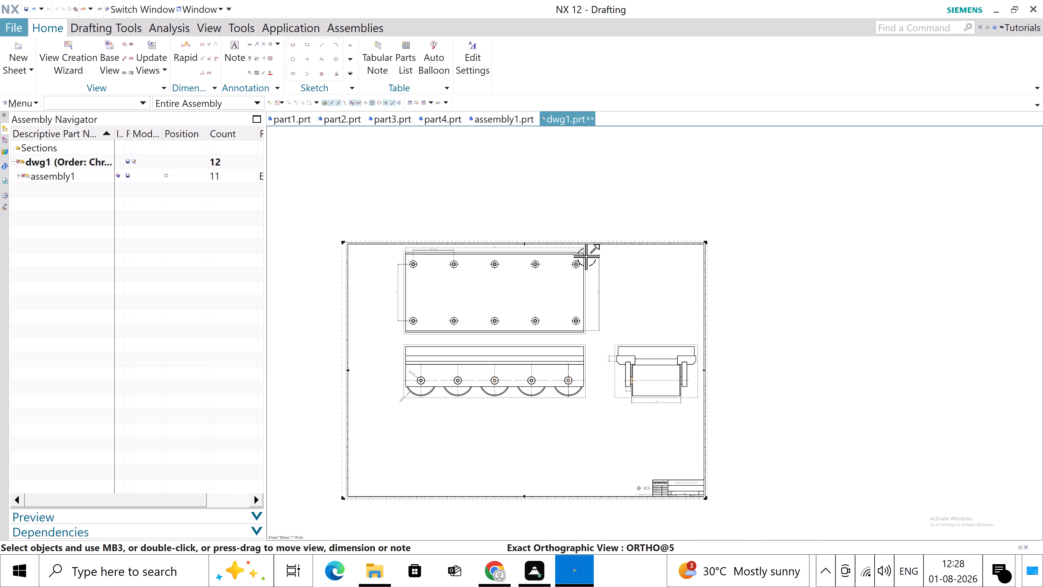
{"action": "scroll", "coordinate": [580, 377], "scroll_direction": "up", "scroll_amount": 1}
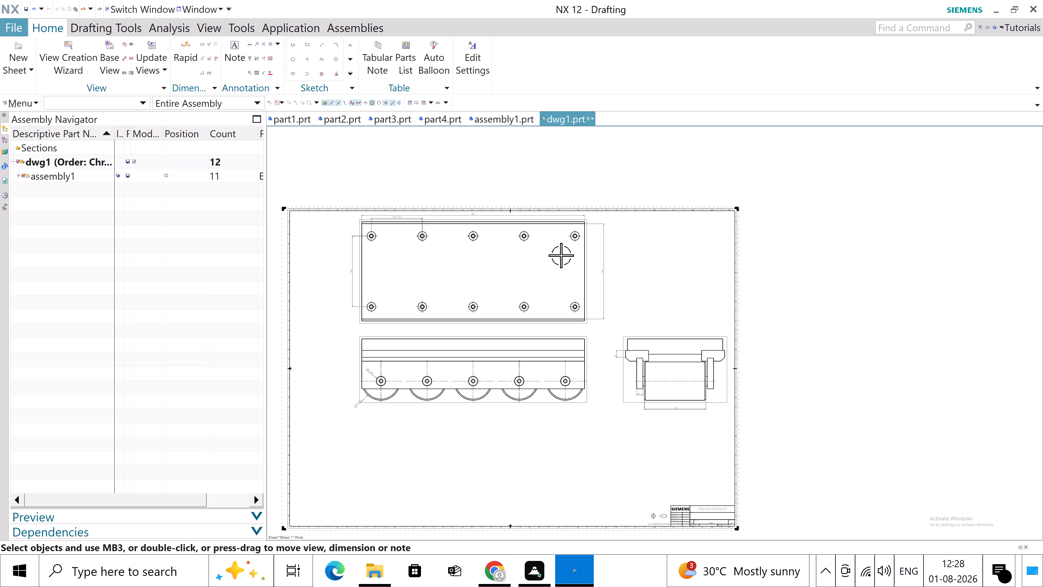
Create a simple section view cut vertically through the plan view's fourth column of holes and place it right of the plan view.
{"action": "scroll", "coordinate": [590, 249], "scroll_direction": "up", "scroll_amount": 1}
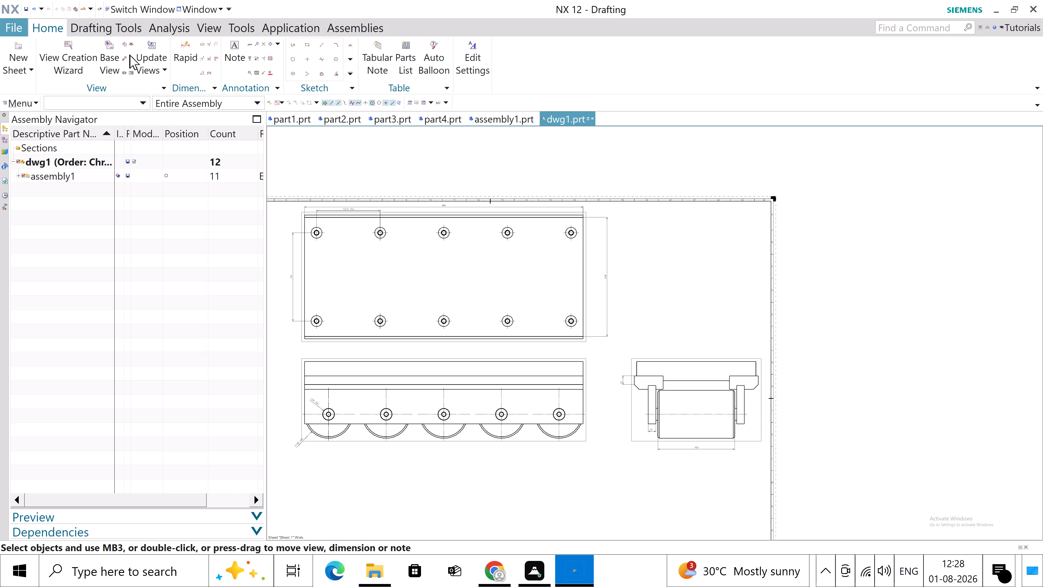
{"action": "left_click", "coordinate": [131, 58]}
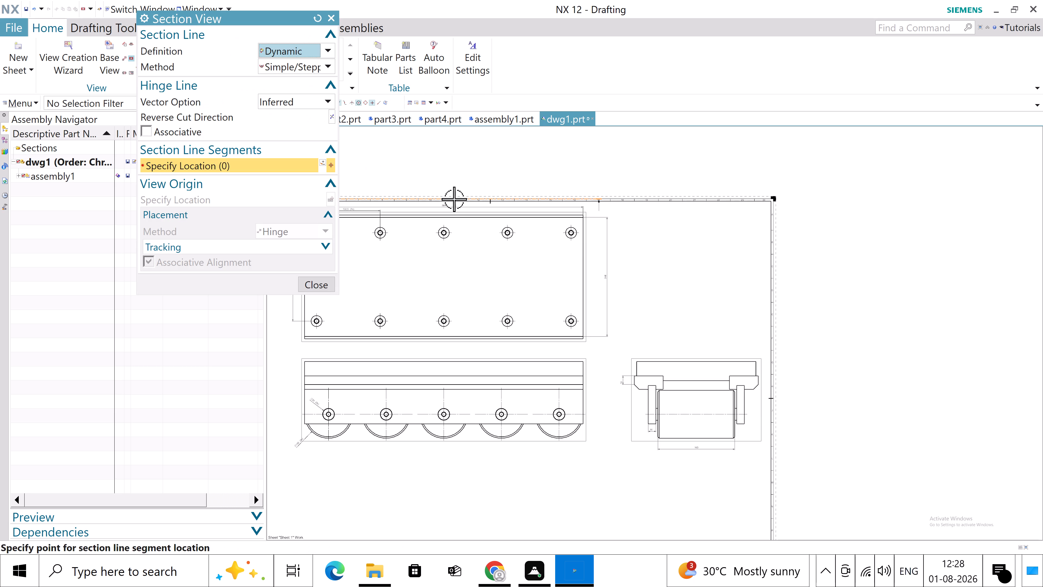
{"action": "scroll", "coordinate": [451, 210], "scroll_direction": "up", "scroll_amount": 3}
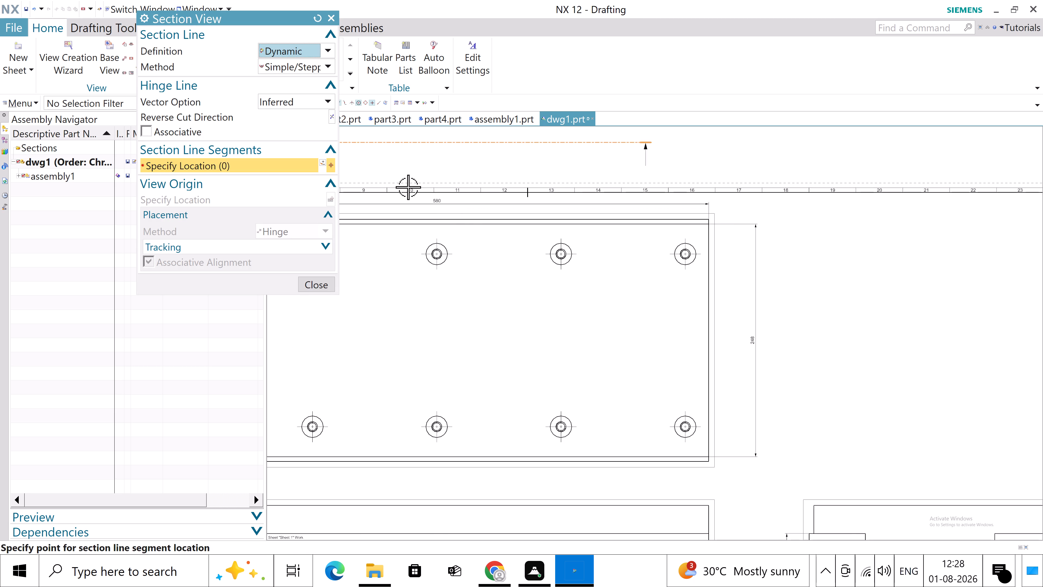
{"action": "scroll", "coordinate": [464, 219], "scroll_direction": "up", "scroll_amount": 3}
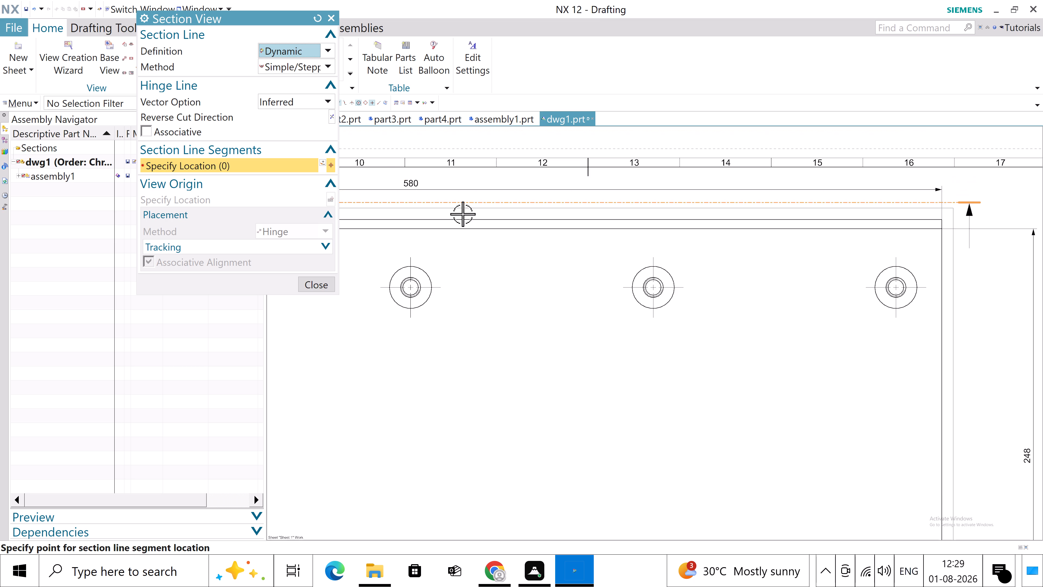
{"action": "left_click", "coordinate": [655, 201]}
{"action": "scroll", "coordinate": [653, 331], "scroll_direction": "down", "scroll_amount": 4}
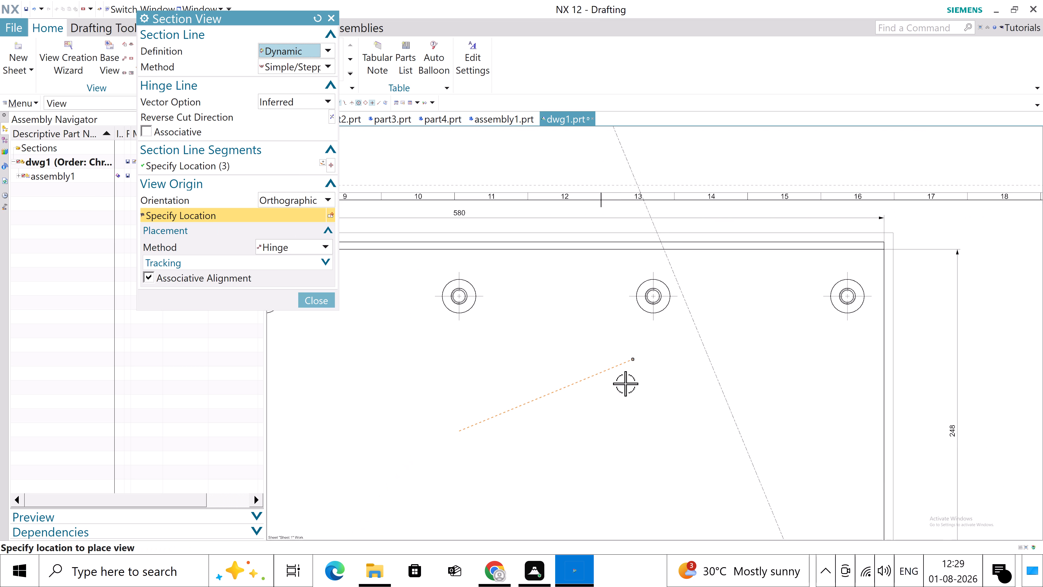
{"action": "scroll", "coordinate": [581, 407], "scroll_direction": "down", "scroll_amount": 2}
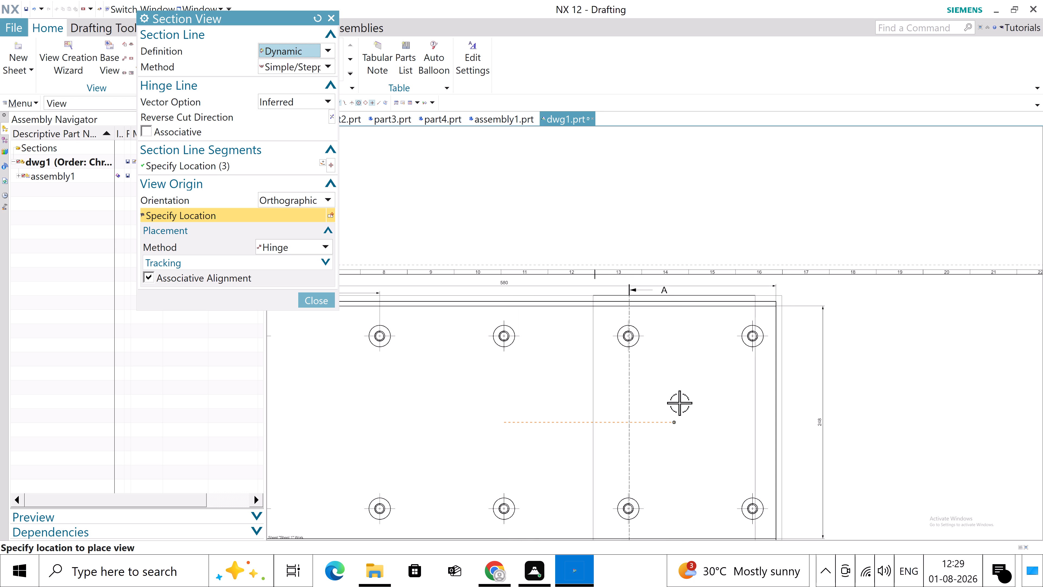
{"action": "scroll", "coordinate": [726, 395], "scroll_direction": "down", "scroll_amount": 4}
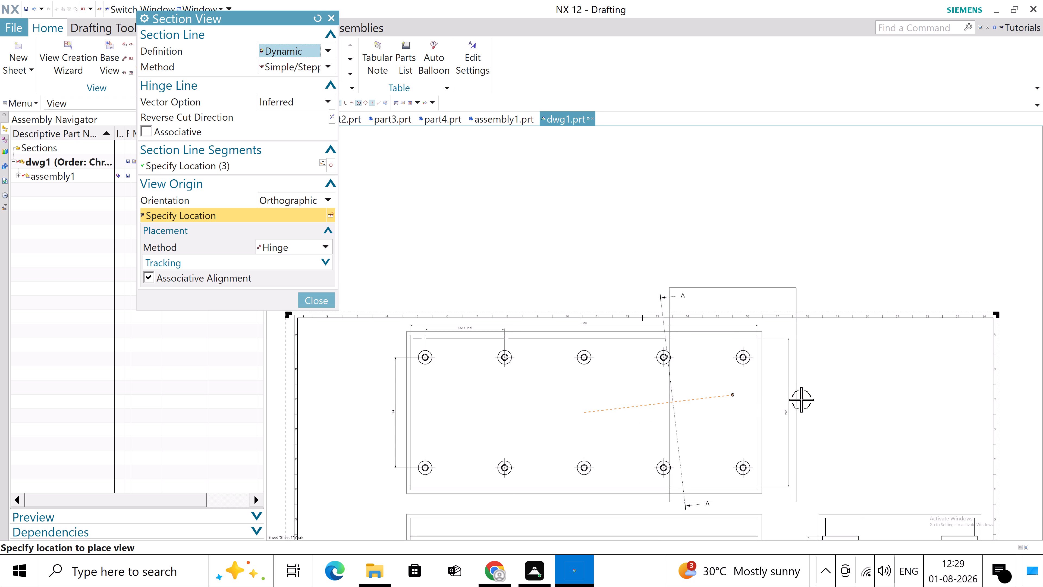
{"action": "left_click", "coordinate": [846, 408]}
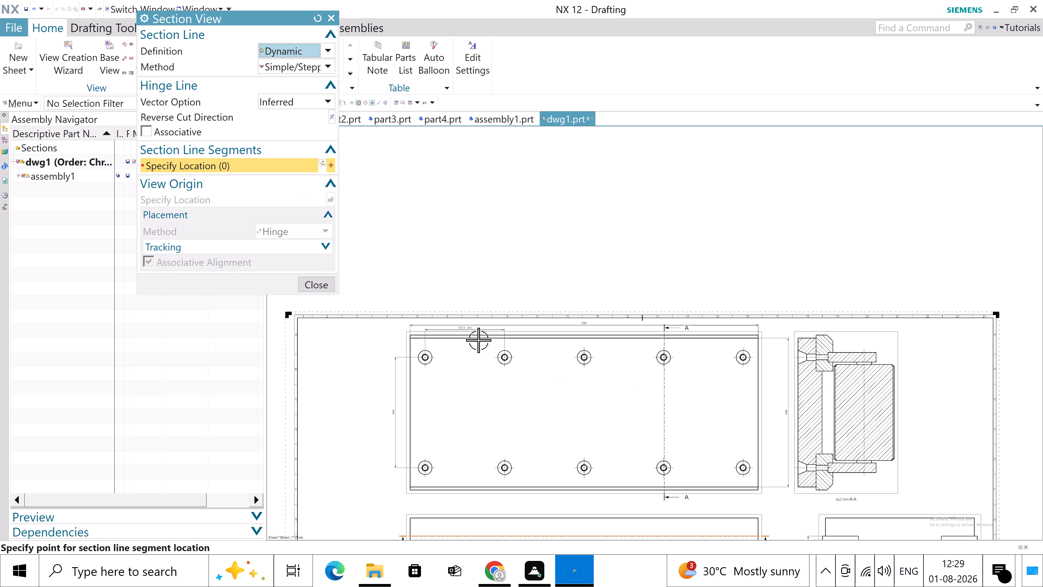
{"action": "left_click", "coordinate": [307, 286]}
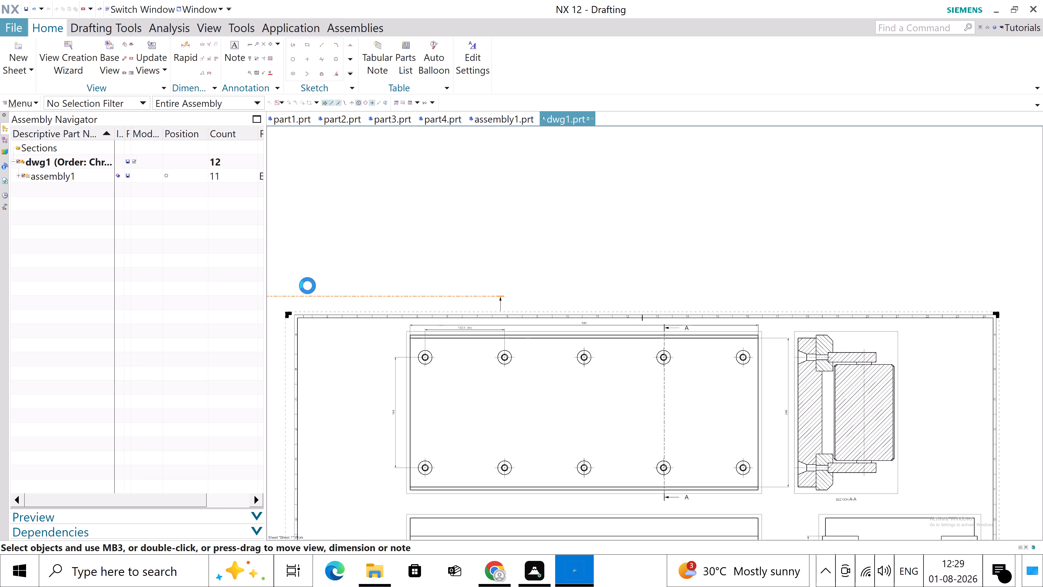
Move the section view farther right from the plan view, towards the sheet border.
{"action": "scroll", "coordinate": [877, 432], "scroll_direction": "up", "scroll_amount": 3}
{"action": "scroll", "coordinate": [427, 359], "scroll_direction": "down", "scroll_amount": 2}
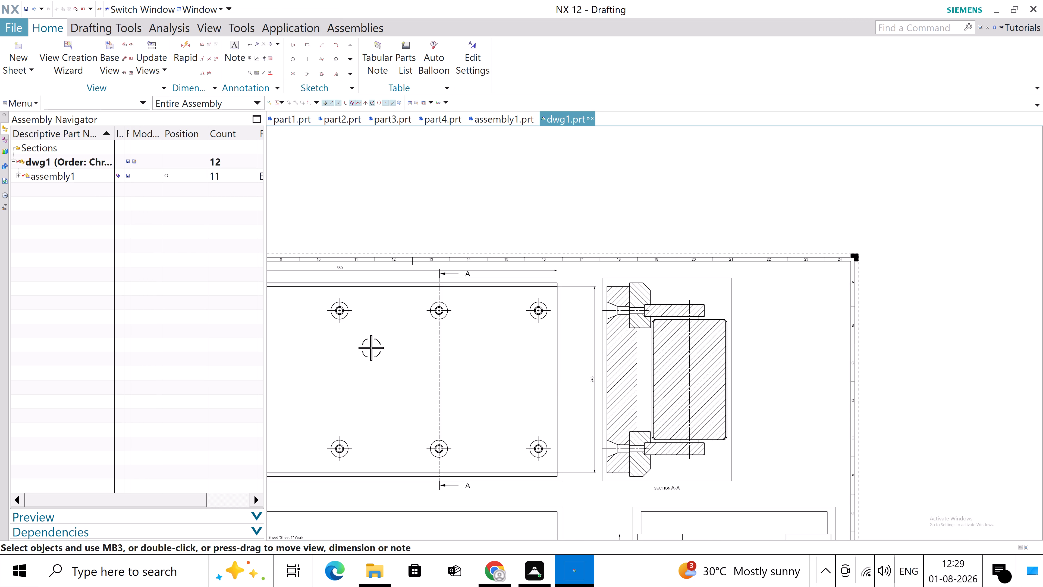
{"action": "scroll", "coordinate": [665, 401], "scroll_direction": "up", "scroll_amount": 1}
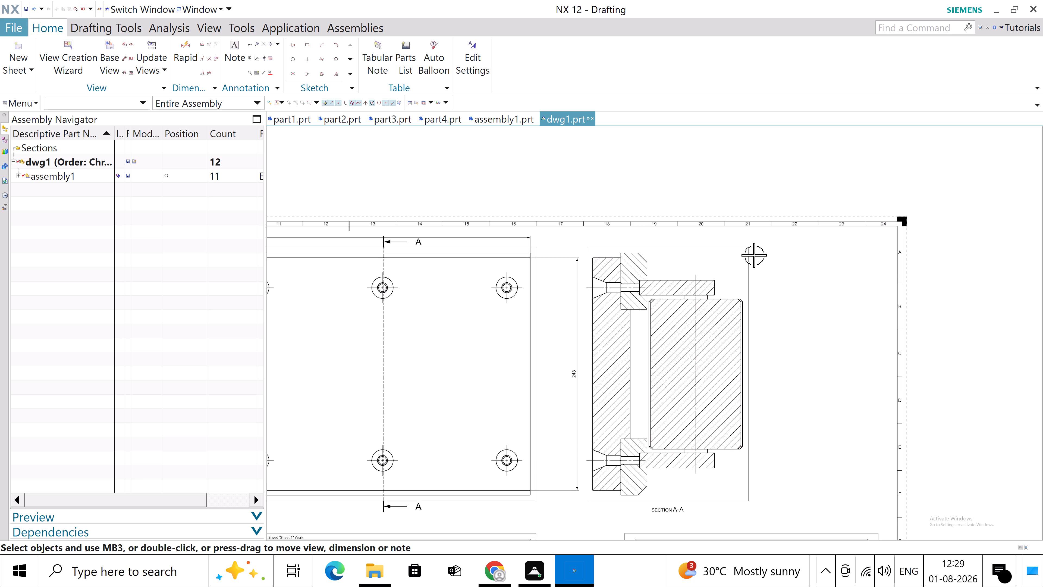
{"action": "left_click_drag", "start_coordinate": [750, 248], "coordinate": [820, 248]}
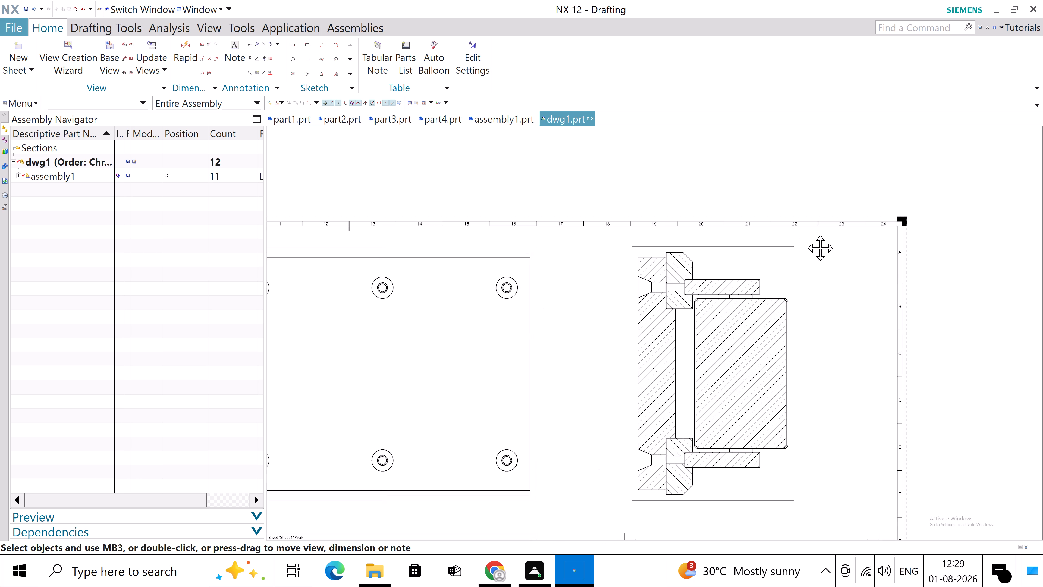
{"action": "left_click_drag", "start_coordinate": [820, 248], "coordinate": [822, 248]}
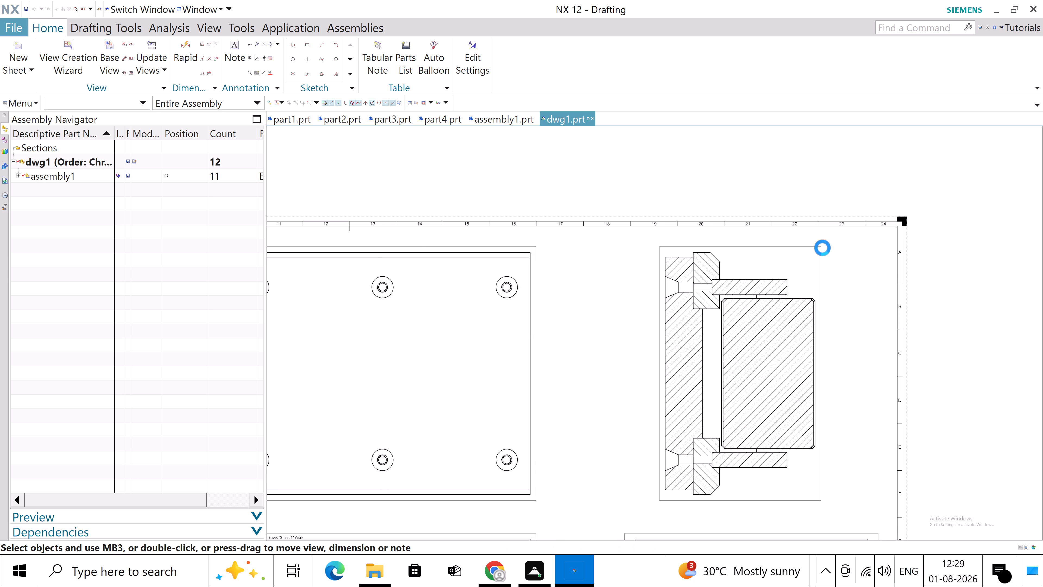
Move the section view to the left side of the plan view, next to the sheet's left border.
{"action": "scroll", "coordinate": [661, 332], "scroll_direction": "down", "scroll_amount": 2}
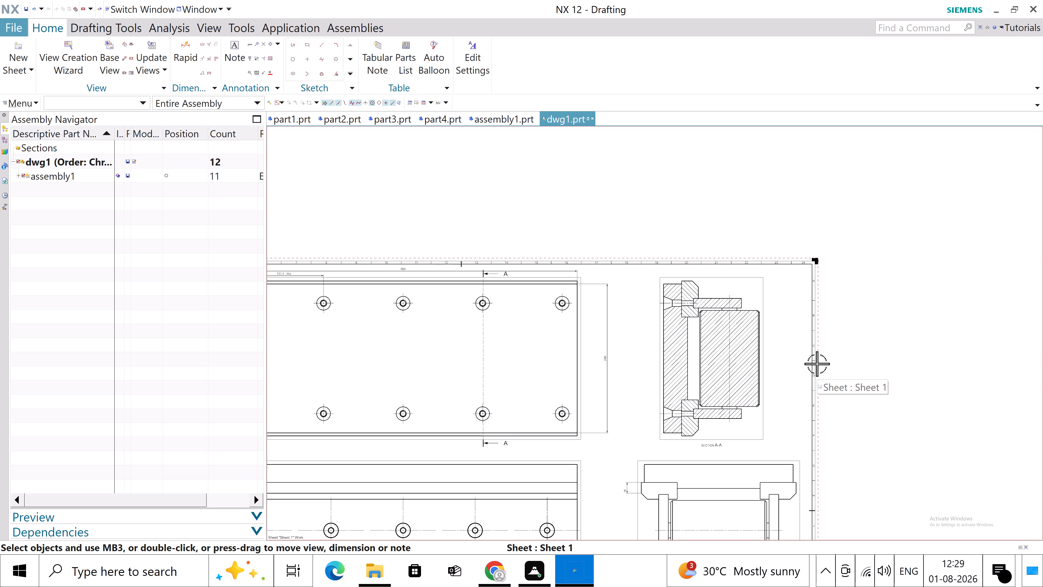
{"action": "scroll", "coordinate": [807, 323], "scroll_direction": "down", "scroll_amount": 1}
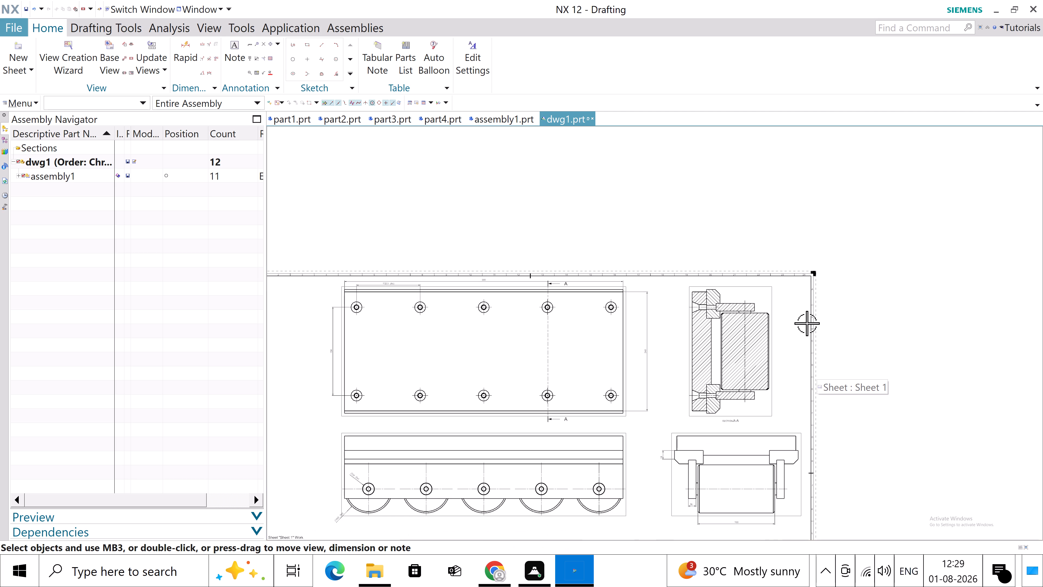
{"action": "scroll", "coordinate": [784, 391], "scroll_direction": "up", "scroll_amount": 2}
{"action": "scroll", "coordinate": [722, 461], "scroll_direction": "up", "scroll_amount": 2}
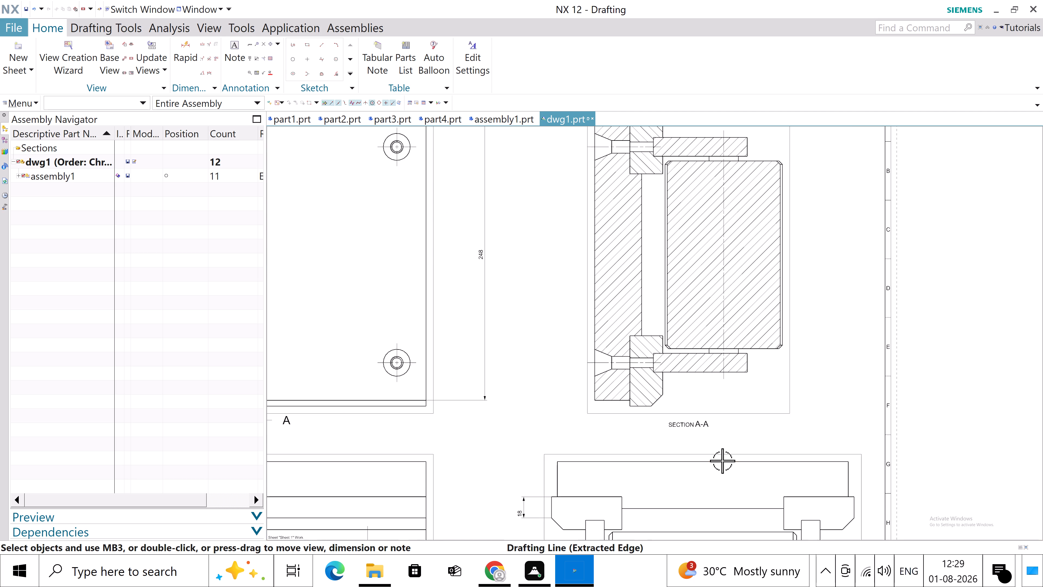
{"action": "scroll", "coordinate": [743, 430], "scroll_direction": "down", "scroll_amount": 5}
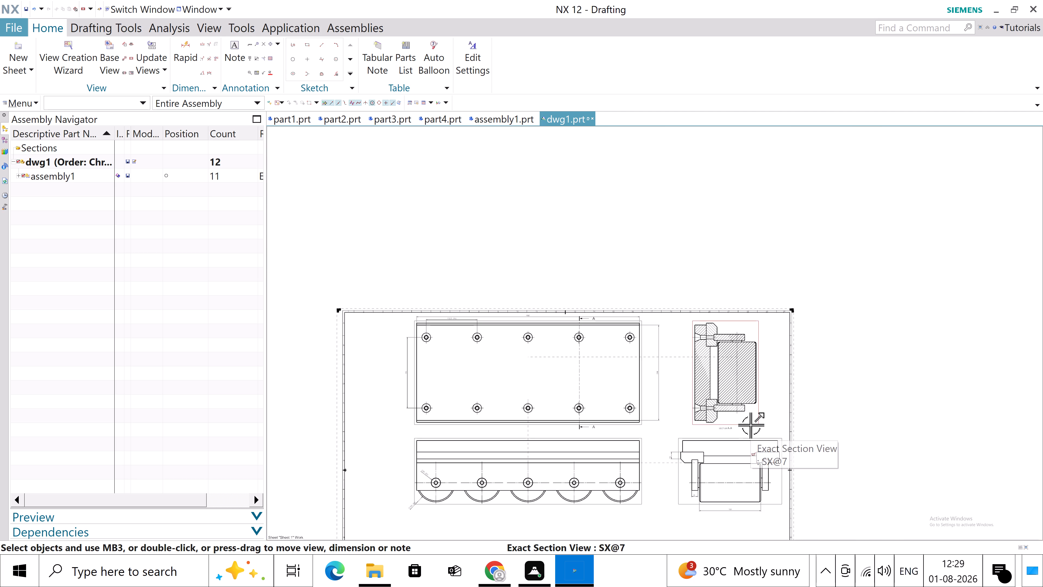
{"action": "left_click_drag", "start_coordinate": [750, 425], "coordinate": [370, 413]}
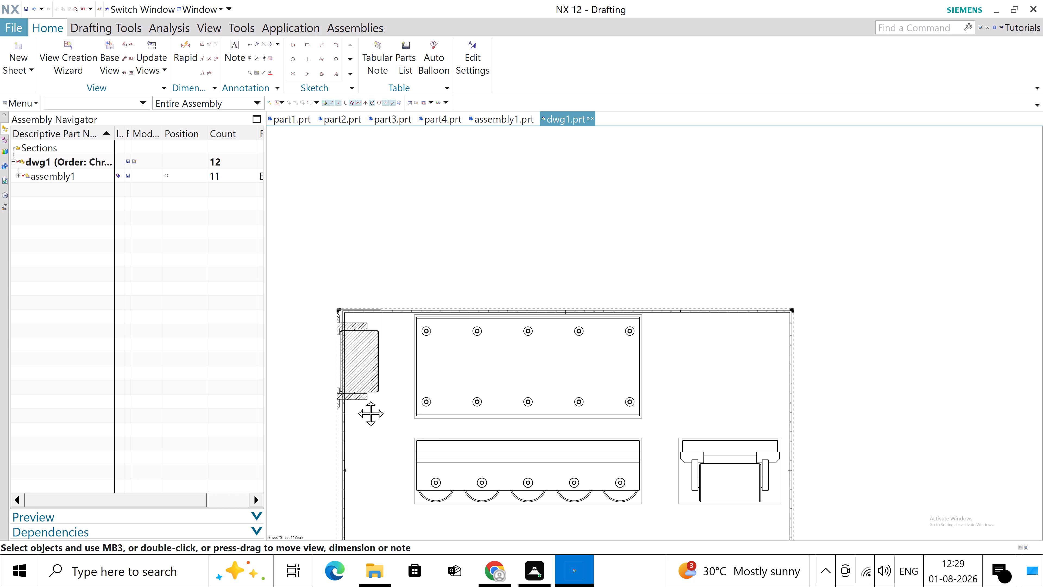
{"action": "left_click_drag", "start_coordinate": [370, 413], "coordinate": [396, 421]}
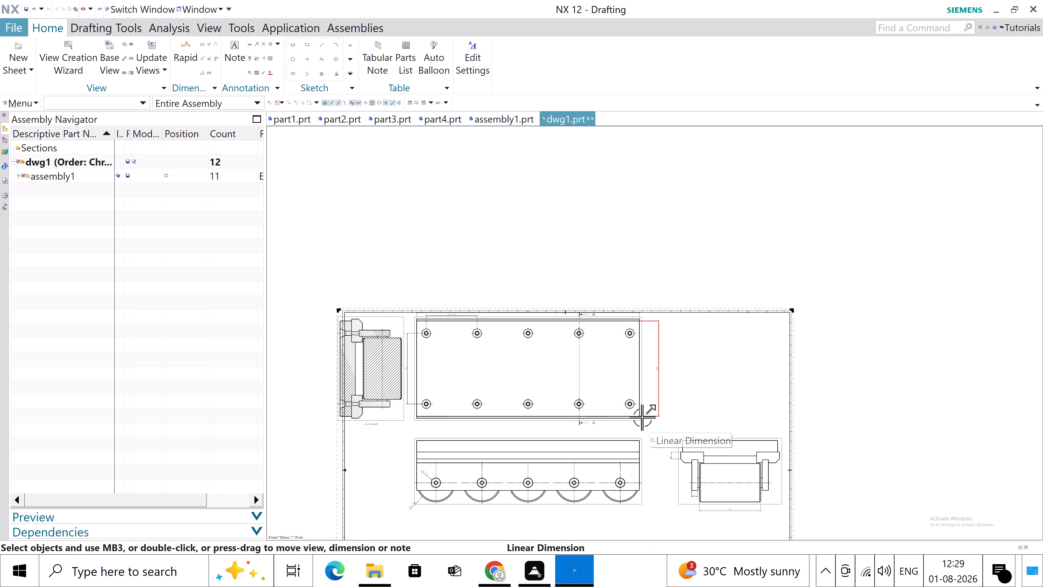
{"action": "key", "text": "Escape"}
{"action": "key", "text": "Escape"}
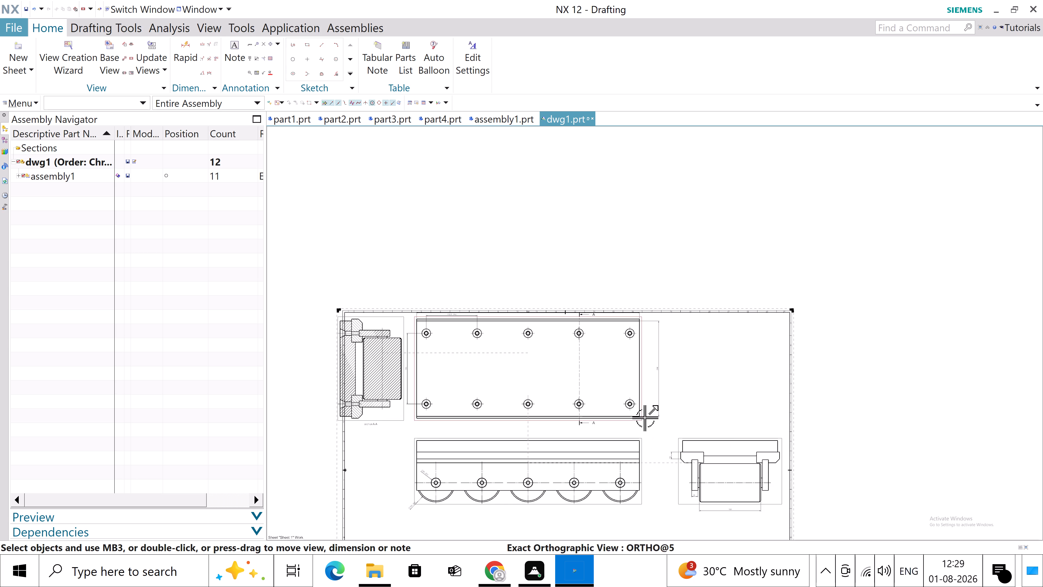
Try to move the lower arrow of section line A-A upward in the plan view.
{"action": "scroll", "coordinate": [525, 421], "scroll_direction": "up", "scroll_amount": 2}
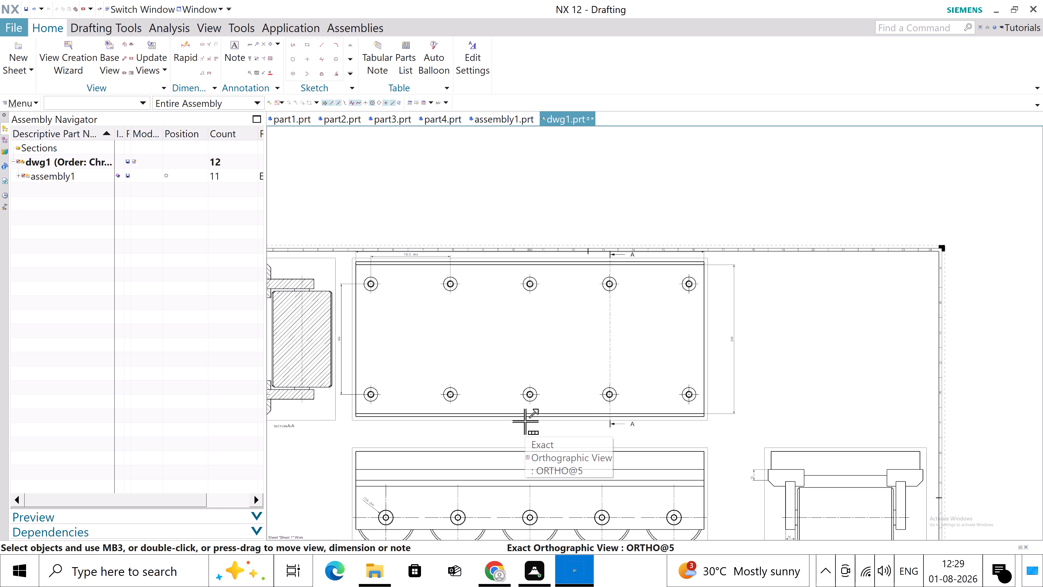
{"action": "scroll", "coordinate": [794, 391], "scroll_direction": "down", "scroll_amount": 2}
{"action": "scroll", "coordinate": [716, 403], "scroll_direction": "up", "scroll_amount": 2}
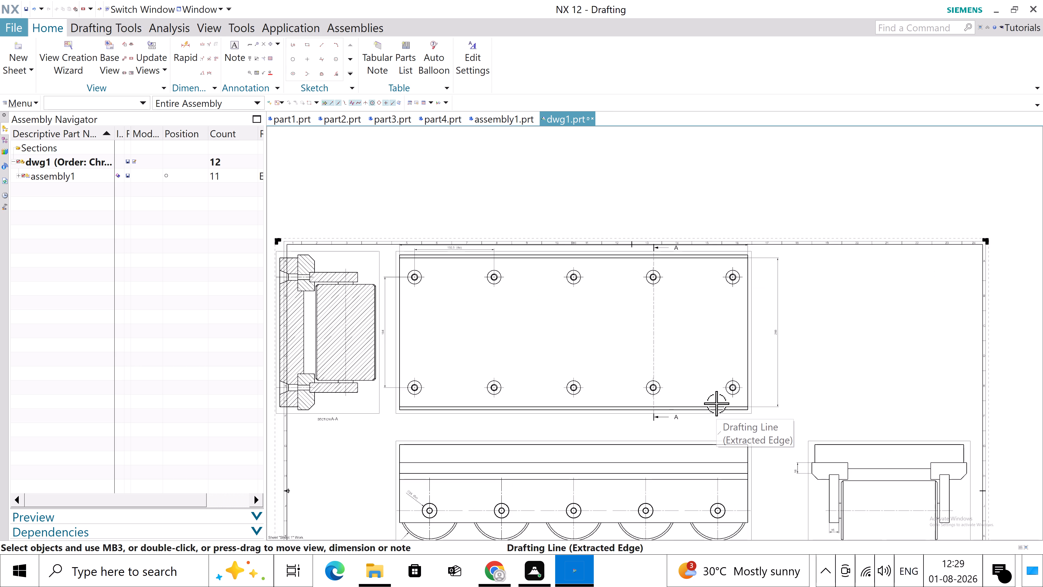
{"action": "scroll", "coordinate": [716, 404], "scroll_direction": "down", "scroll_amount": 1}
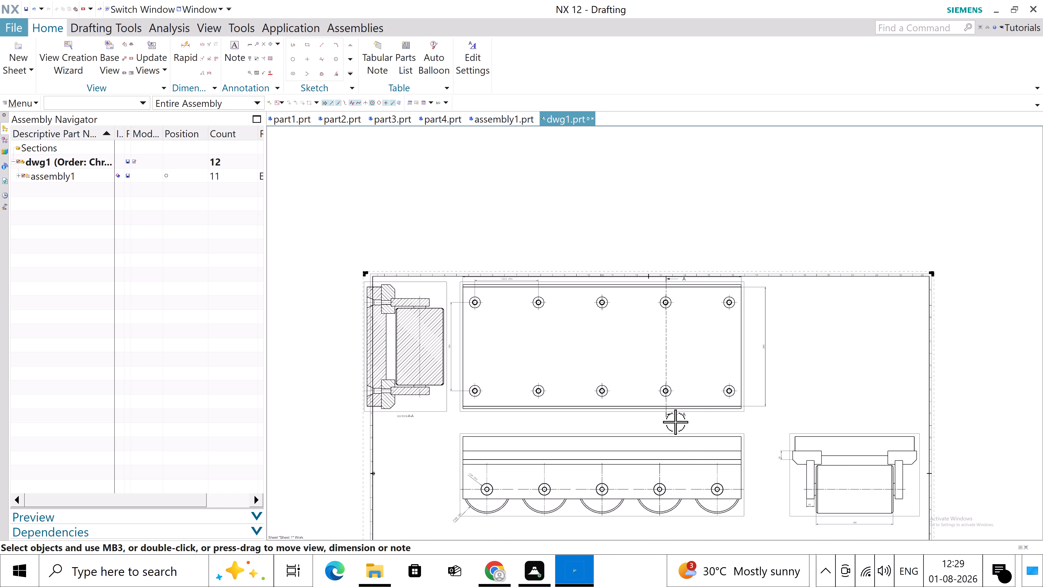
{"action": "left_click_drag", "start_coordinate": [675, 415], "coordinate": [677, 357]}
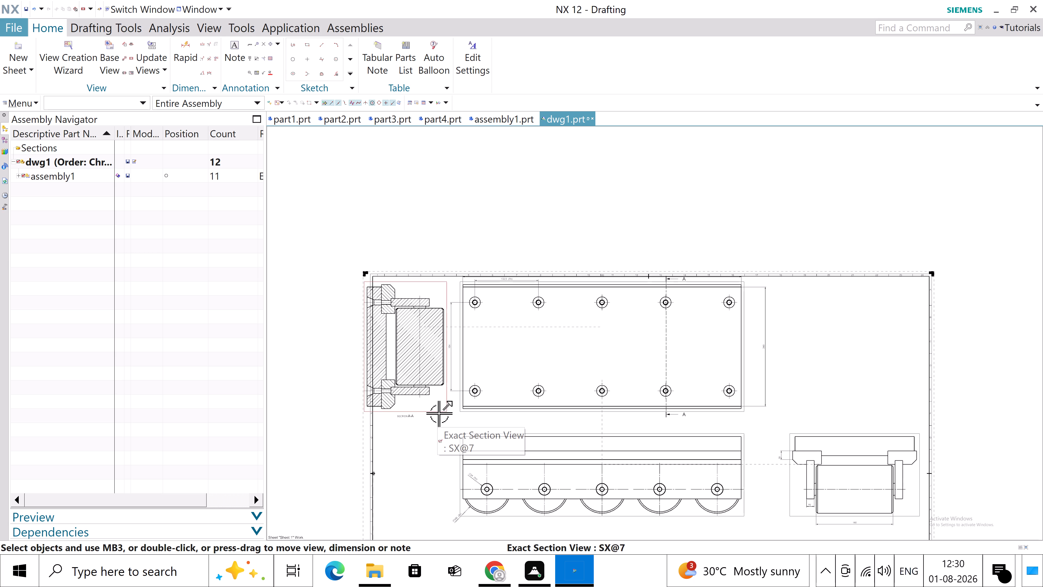
Move the front view and its aligned plan view to the right, widening the gap to the section view.
{"action": "scroll", "coordinate": [706, 363], "scroll_direction": "down", "scroll_amount": 2}
{"action": "scroll", "coordinate": [755, 387], "scroll_direction": "up", "scroll_amount": 2}
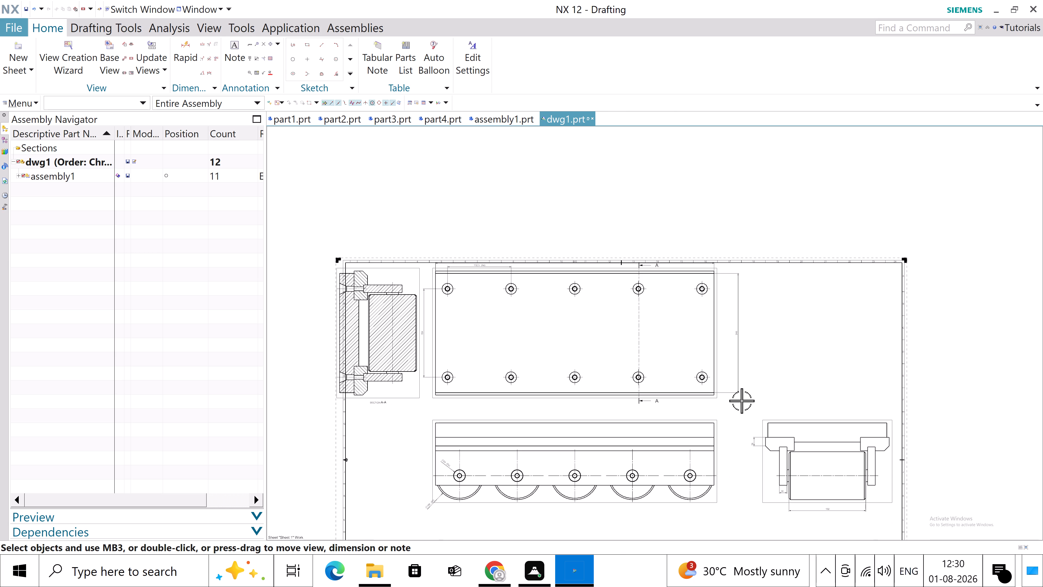
{"action": "left_click_drag", "start_coordinate": [705, 421], "coordinate": [710, 421]}
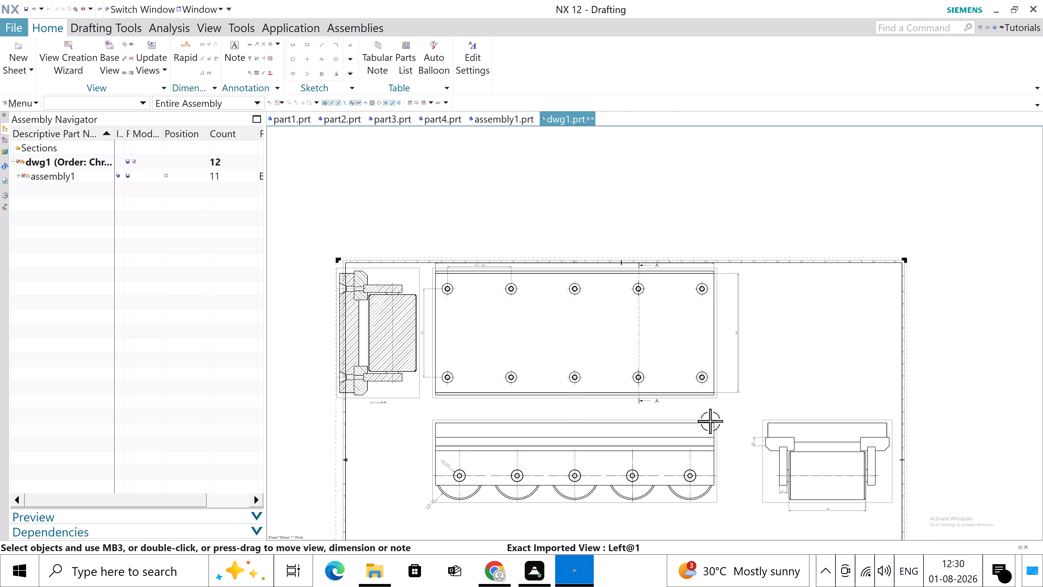
{"action": "left_click_drag", "start_coordinate": [710, 421], "coordinate": [734, 422]}
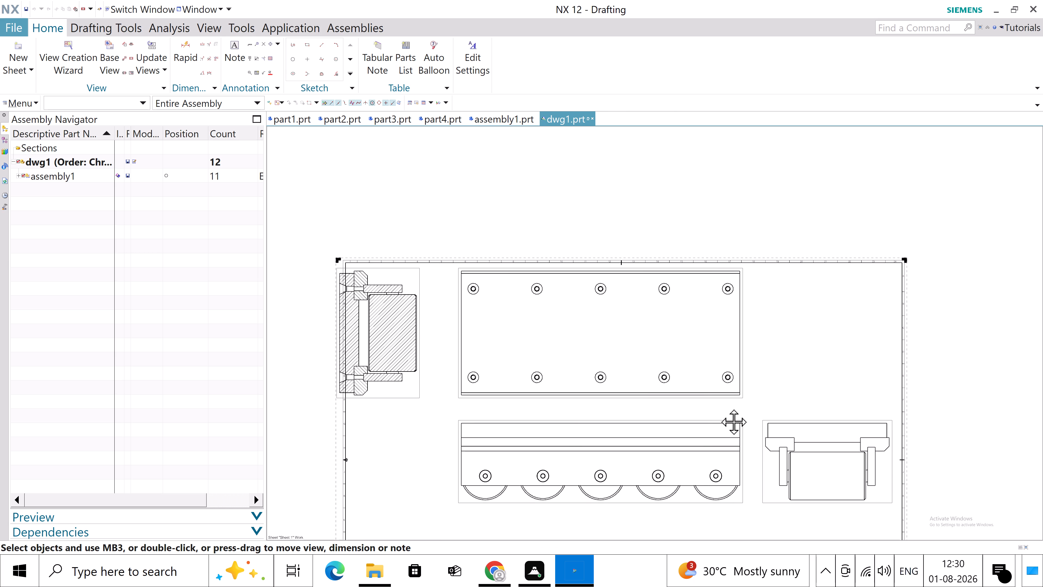
{"action": "left_click_drag", "start_coordinate": [734, 422], "coordinate": [735, 422]}
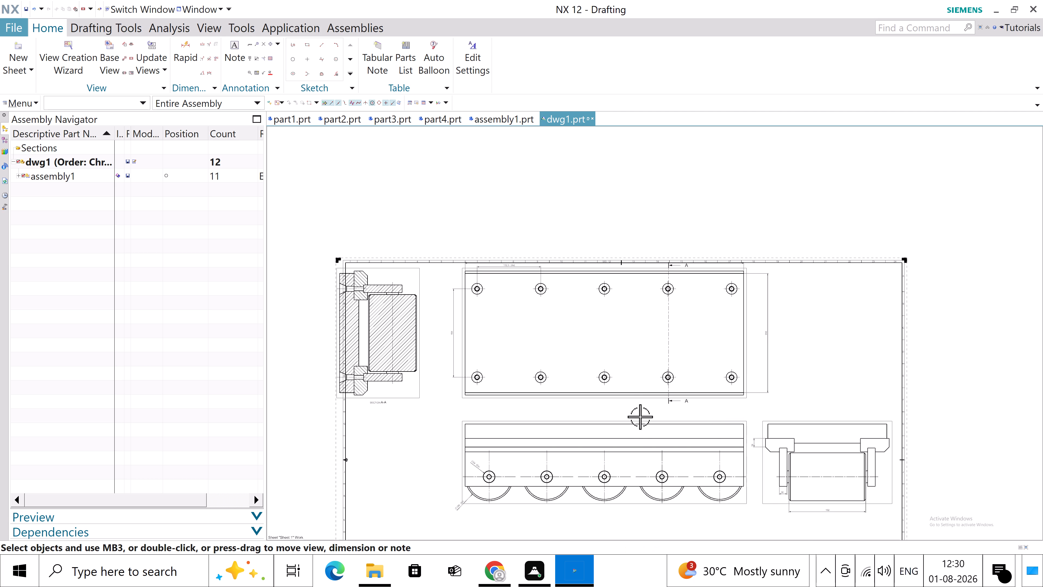
Lower the front view with its aligned side view on the sheet, and bring the plan view down closer above it.
{"action": "scroll", "coordinate": [627, 377], "scroll_direction": "down", "scroll_amount": 3}
{"action": "scroll", "coordinate": [642, 432], "scroll_direction": "up", "scroll_amount": 2}
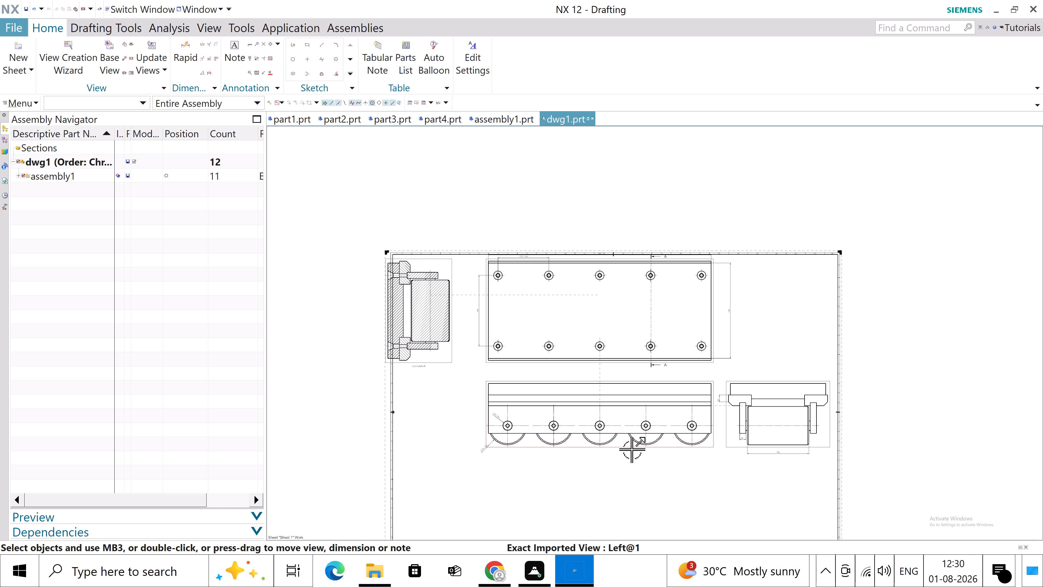
{"action": "left_click_drag", "start_coordinate": [632, 449], "coordinate": [634, 485]}
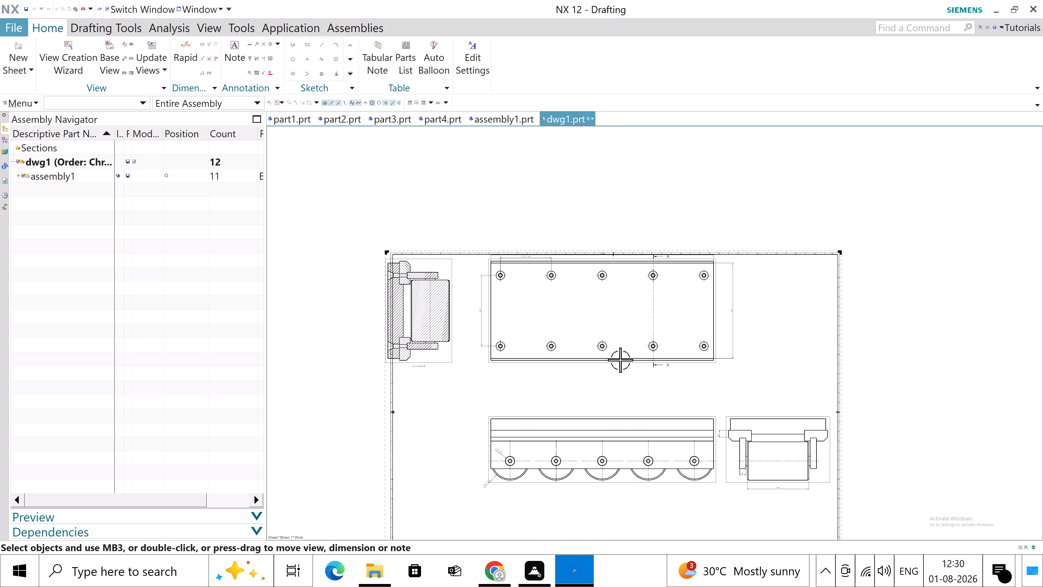
{"action": "left_click_drag", "start_coordinate": [622, 365], "coordinate": [622, 391]}
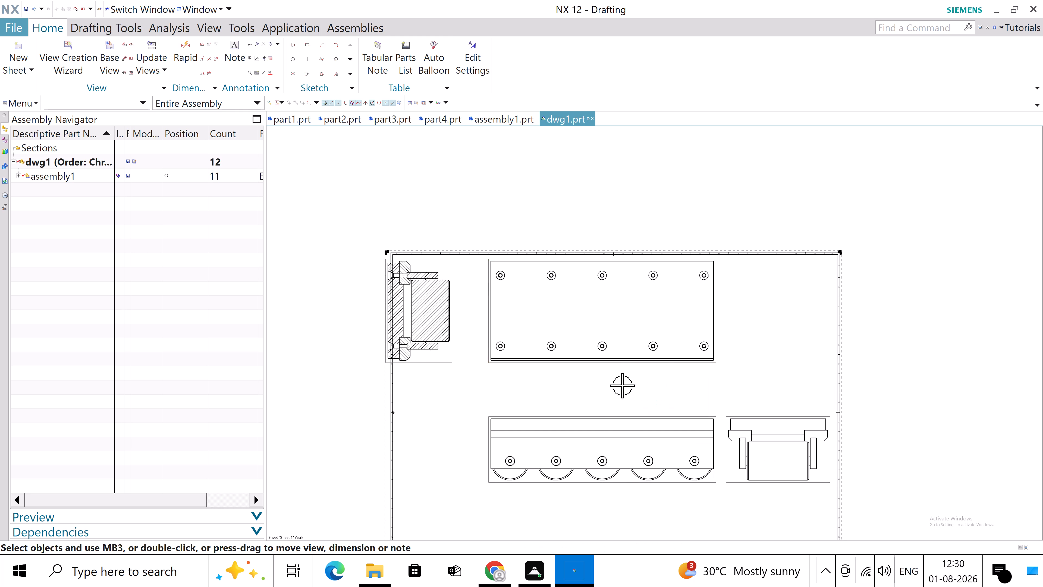
{"action": "left_click_drag", "start_coordinate": [622, 391], "coordinate": [622, 408]}
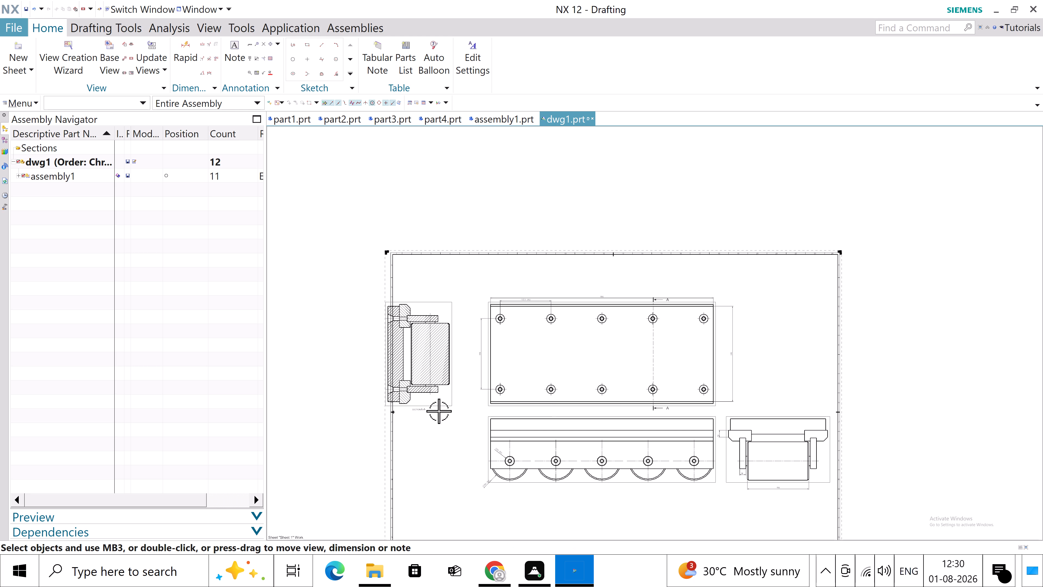
Move the section view slightly right so it sits inside the sheet border beside the plan view.
{"action": "left_click_drag", "start_coordinate": [451, 406], "coordinate": [471, 409]}
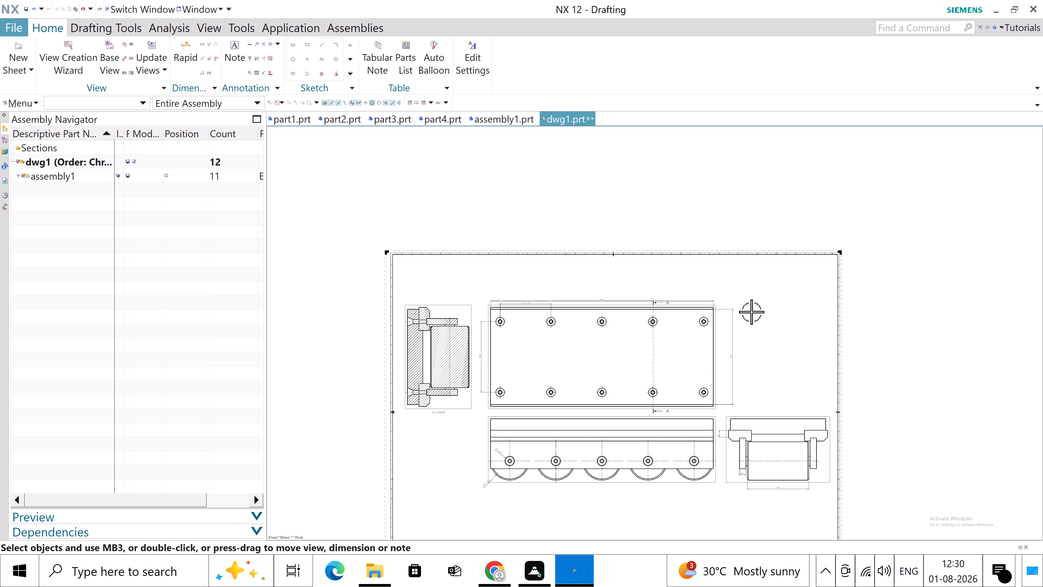
{"action": "scroll", "coordinate": [748, 310], "scroll_direction": "down", "scroll_amount": 1}
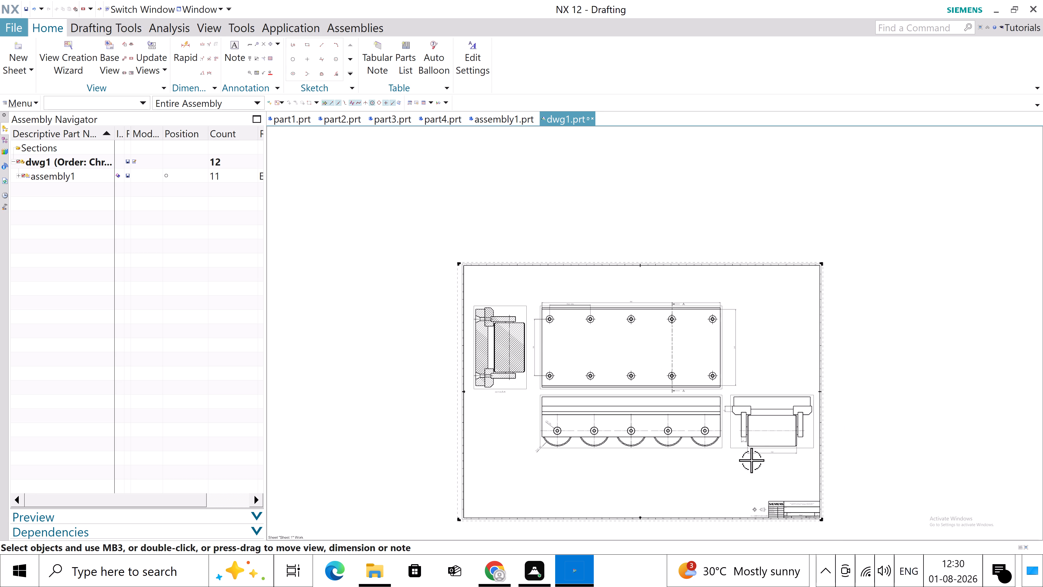
{"action": "scroll", "coordinate": [710, 453], "scroll_direction": "up", "scroll_amount": 2}
{"action": "scroll", "coordinate": [706, 357], "scroll_direction": "up", "scroll_amount": 1}
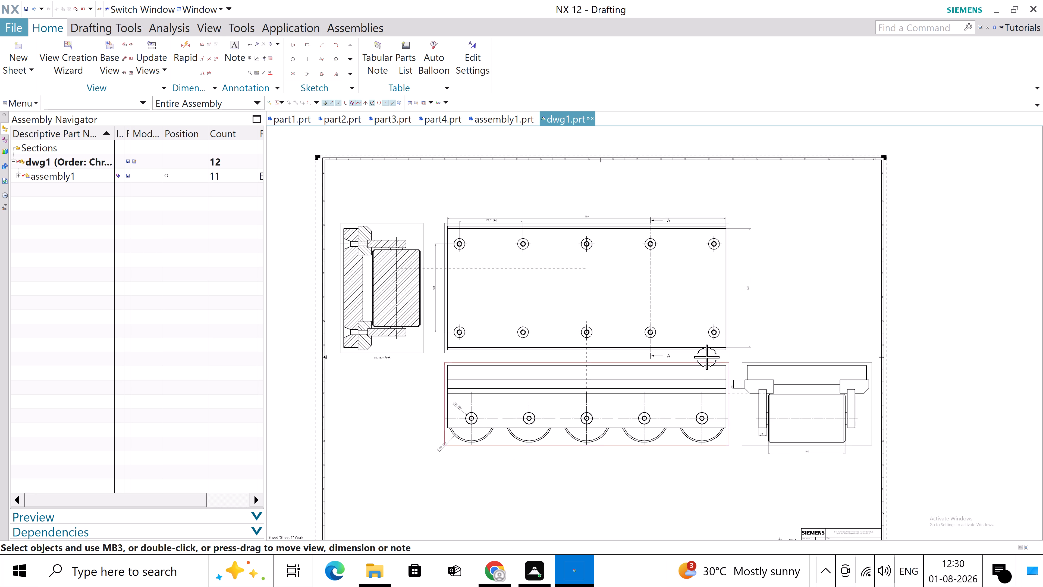
Examine the arrangement and existing dimensions of the plan, front, side and section views on the sheet.
{"action": "scroll", "coordinate": [706, 357], "scroll_direction": "up", "scroll_amount": 1}
{"action": "scroll", "coordinate": [706, 357], "scroll_direction": "down", "scroll_amount": 2}
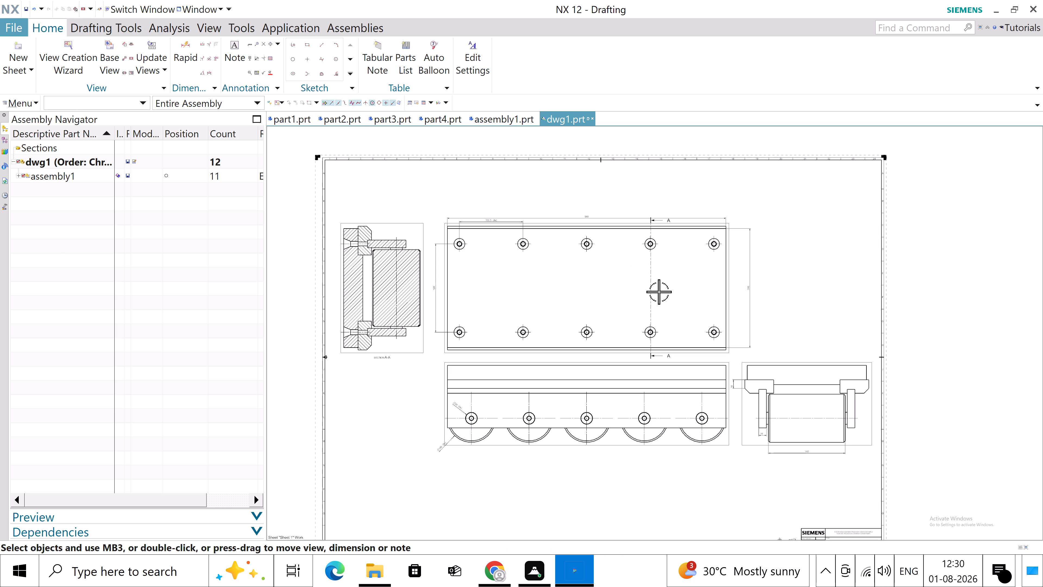
{"action": "scroll", "coordinate": [742, 274], "scroll_direction": "up", "scroll_amount": 2}
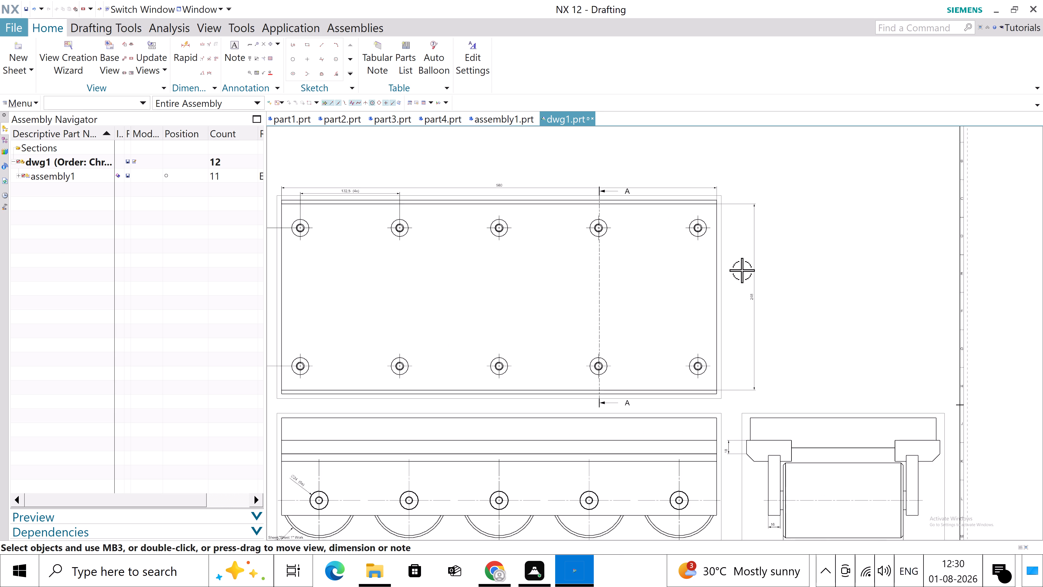
{"action": "scroll", "coordinate": [688, 173], "scroll_direction": "up", "scroll_amount": 3}
{"action": "scroll", "coordinate": [688, 173], "scroll_direction": "down", "scroll_amount": 4}
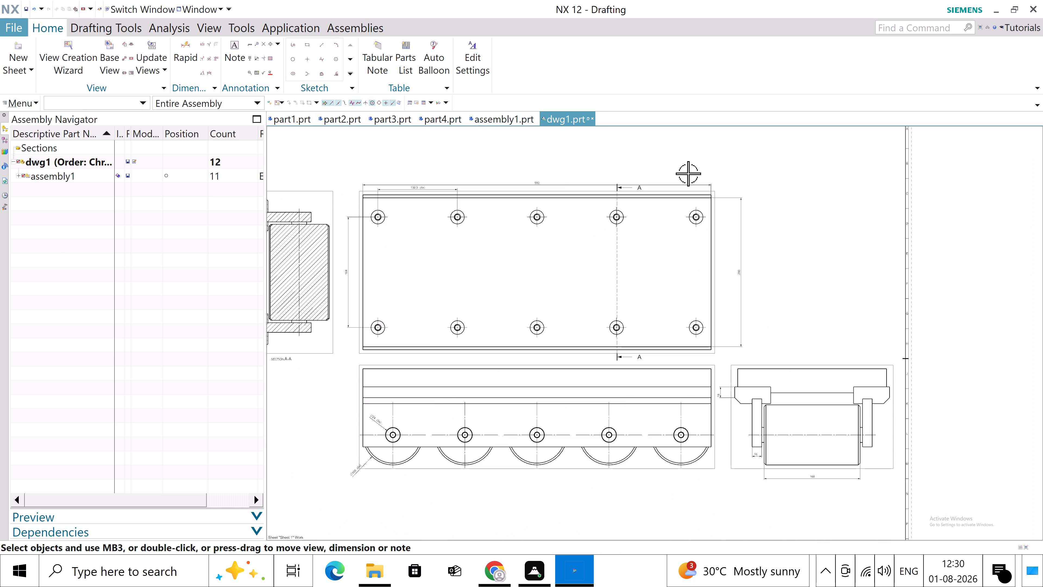
{"action": "scroll", "coordinate": [688, 173], "scroll_direction": "down", "scroll_amount": 1}
{"action": "scroll", "coordinate": [882, 407], "scroll_direction": "up", "scroll_amount": 2}
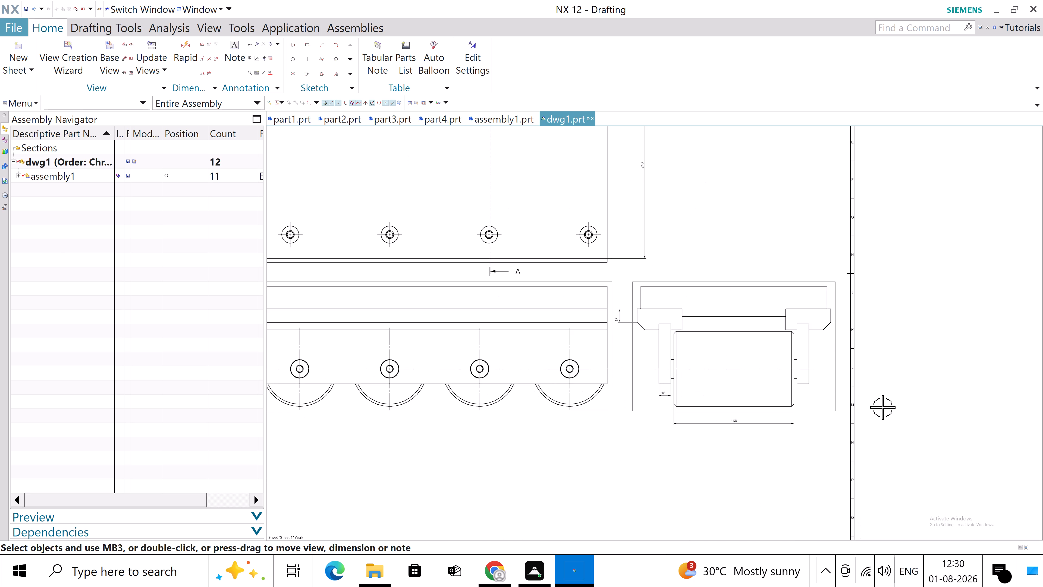
{"action": "scroll", "coordinate": [817, 401], "scroll_direction": "up", "scroll_amount": 1}
{"action": "scroll", "coordinate": [784, 437], "scroll_direction": "down", "scroll_amount": 4}
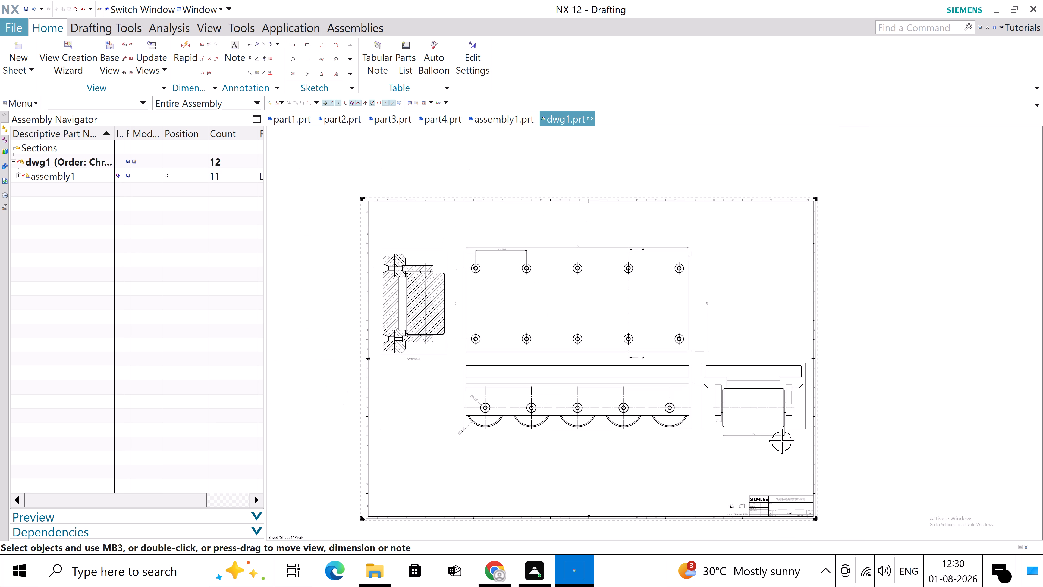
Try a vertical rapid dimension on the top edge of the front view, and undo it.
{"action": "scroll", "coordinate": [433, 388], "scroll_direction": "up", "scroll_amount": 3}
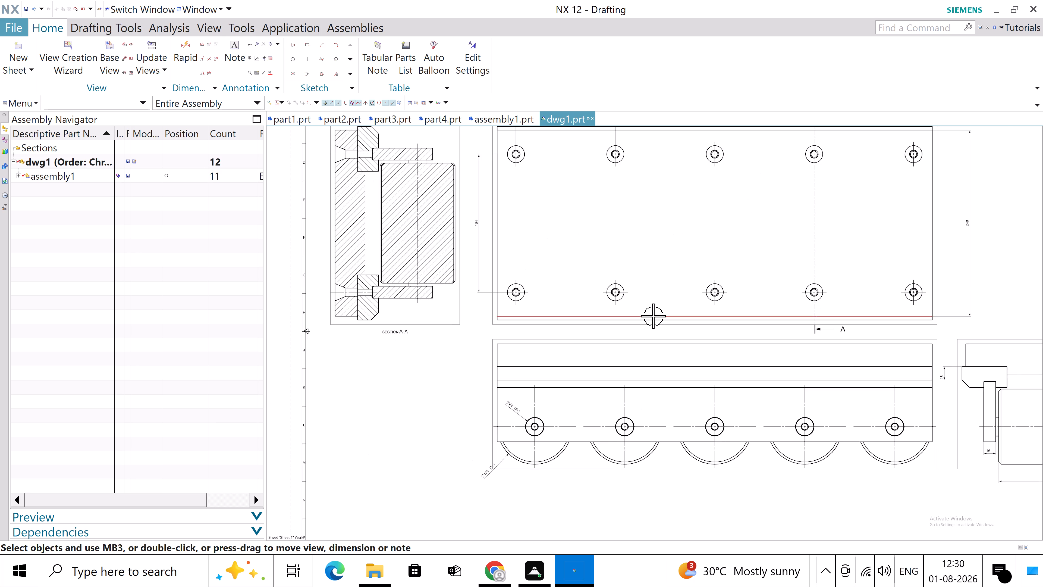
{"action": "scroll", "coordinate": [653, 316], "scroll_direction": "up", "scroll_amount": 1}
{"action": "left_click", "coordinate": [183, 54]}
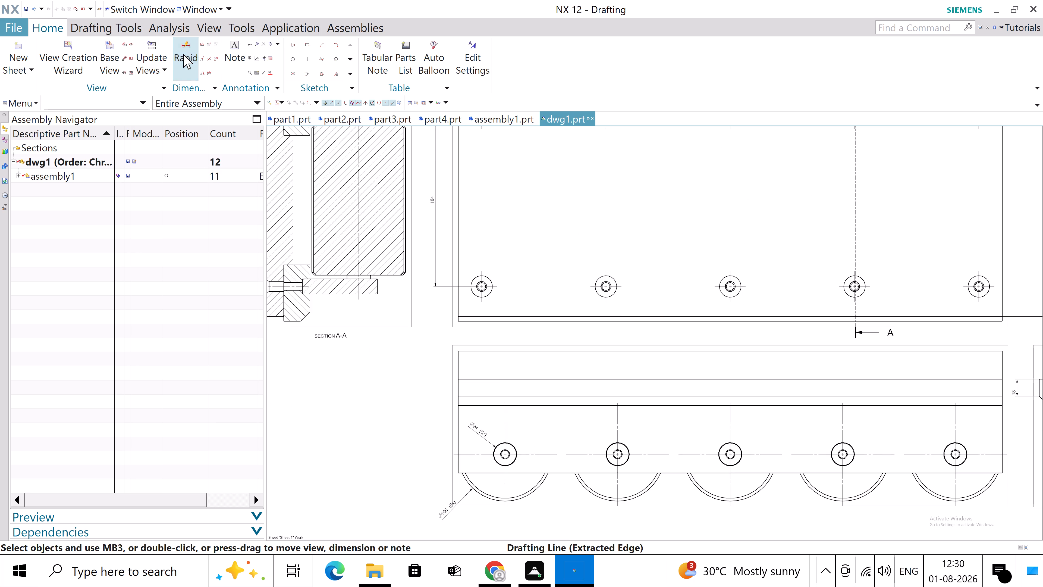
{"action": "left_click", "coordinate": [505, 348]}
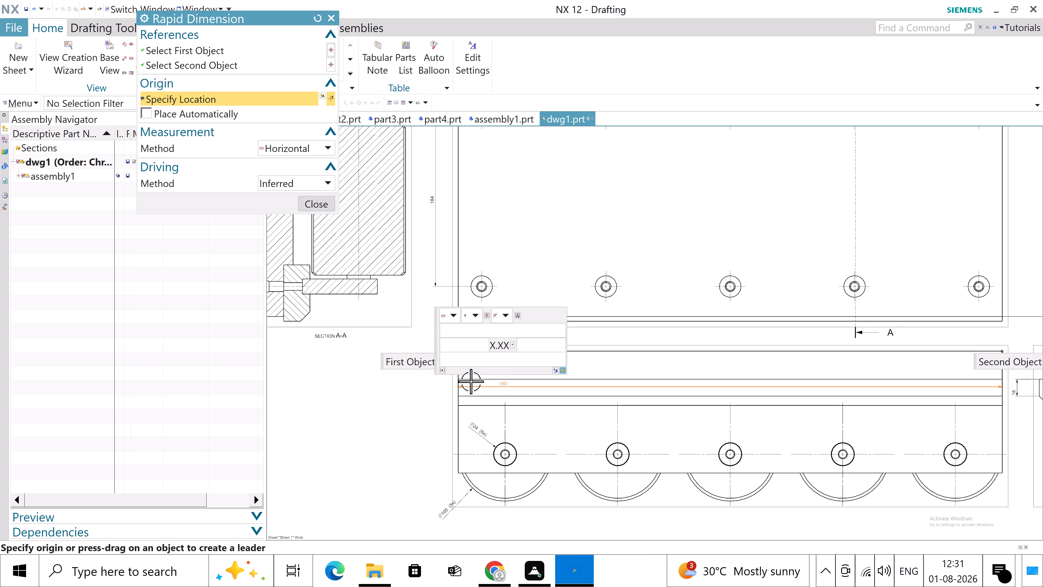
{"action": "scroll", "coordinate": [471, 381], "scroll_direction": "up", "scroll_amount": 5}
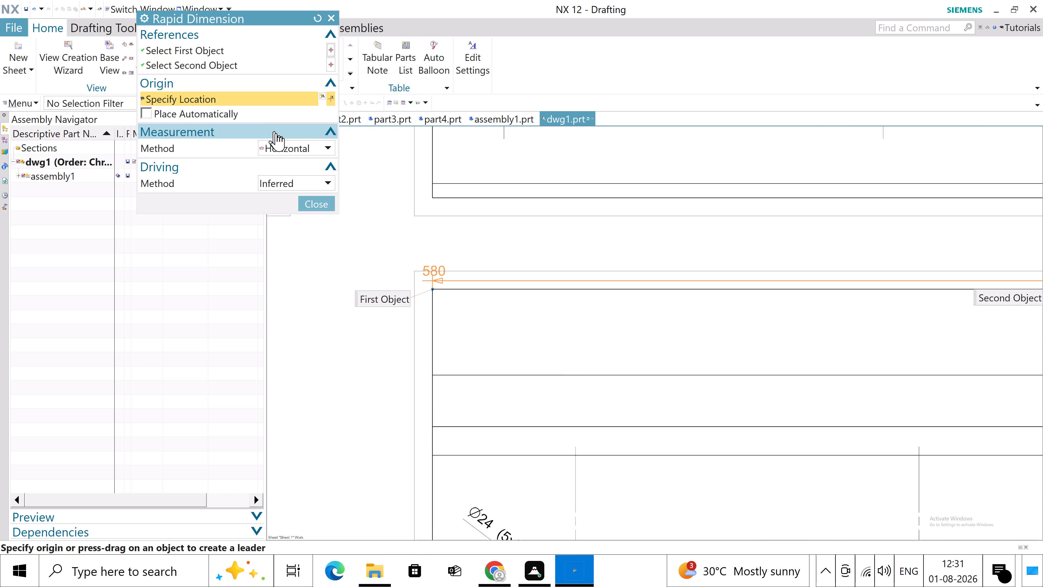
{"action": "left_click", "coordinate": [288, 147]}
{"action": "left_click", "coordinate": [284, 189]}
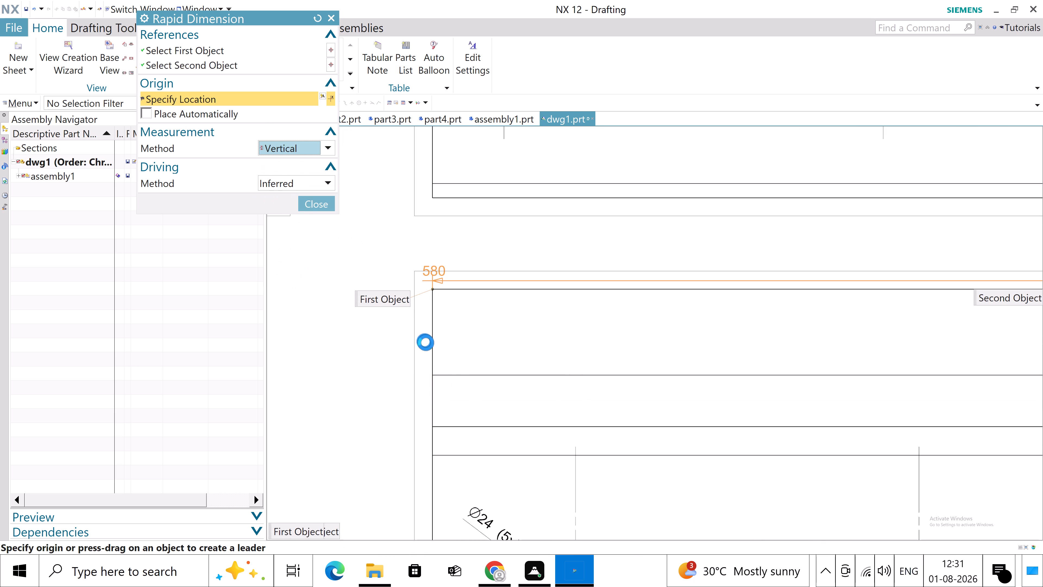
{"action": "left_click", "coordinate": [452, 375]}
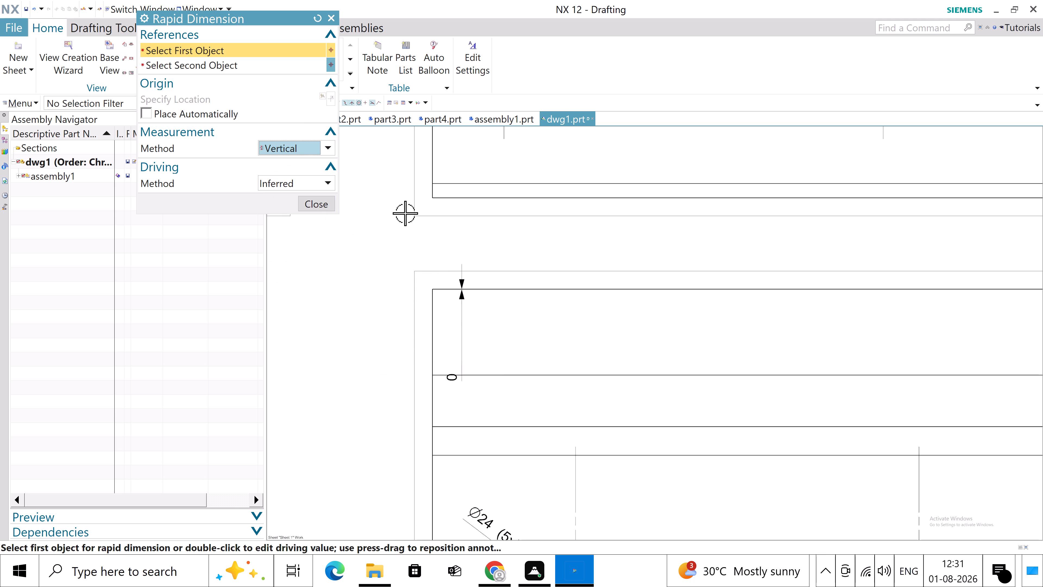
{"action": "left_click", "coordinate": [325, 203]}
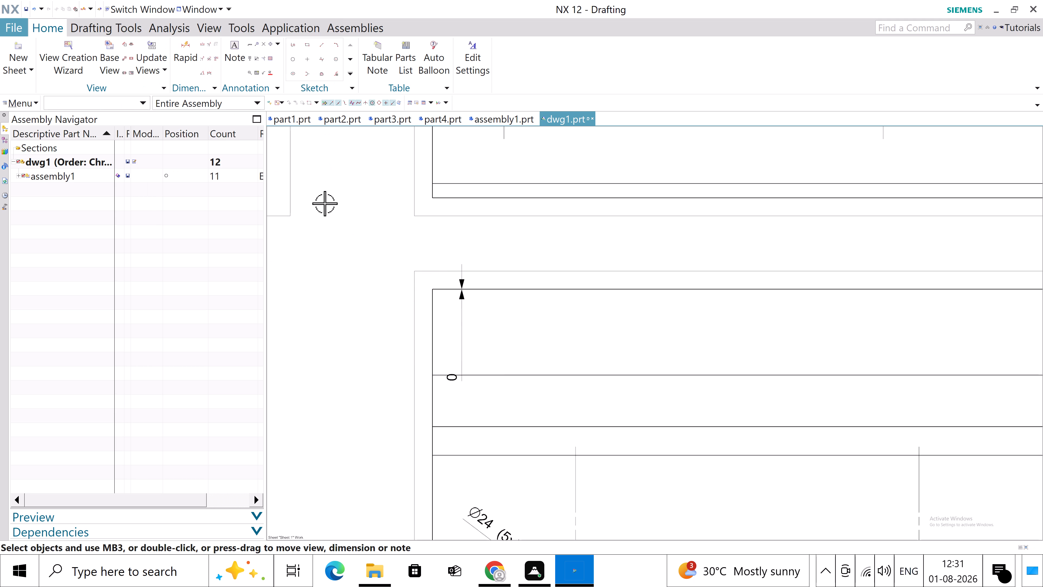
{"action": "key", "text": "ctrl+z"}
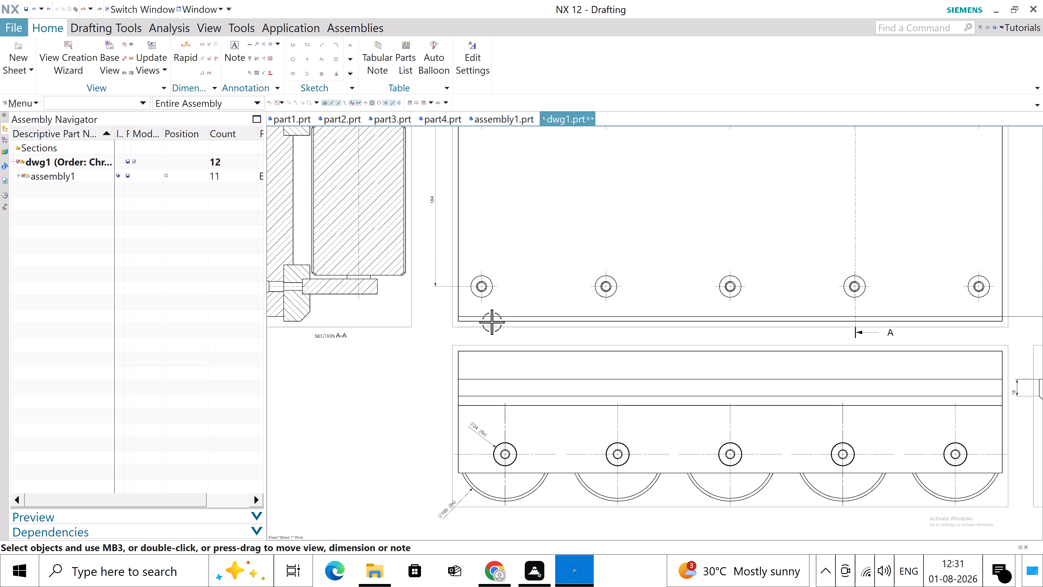
Add a vertical dimension for the top plate's thickness in the front view, placed outside its left end.
{"action": "scroll", "coordinate": [481, 352], "scroll_direction": "up", "scroll_amount": 2}
{"action": "scroll", "coordinate": [400, 336], "scroll_direction": "down", "scroll_amount": 2}
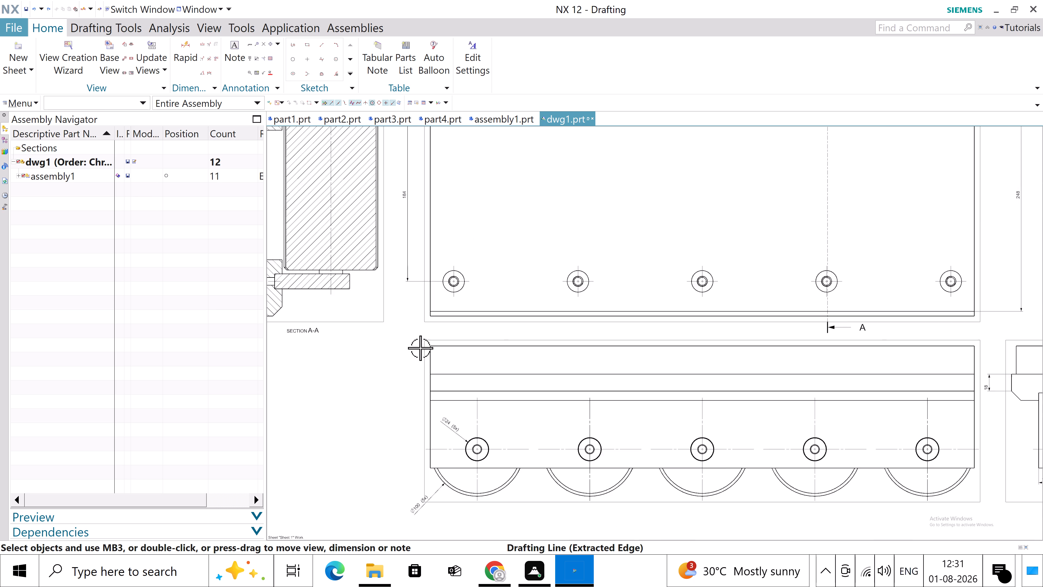
{"action": "scroll", "coordinate": [420, 348], "scroll_direction": "down", "scroll_amount": 1}
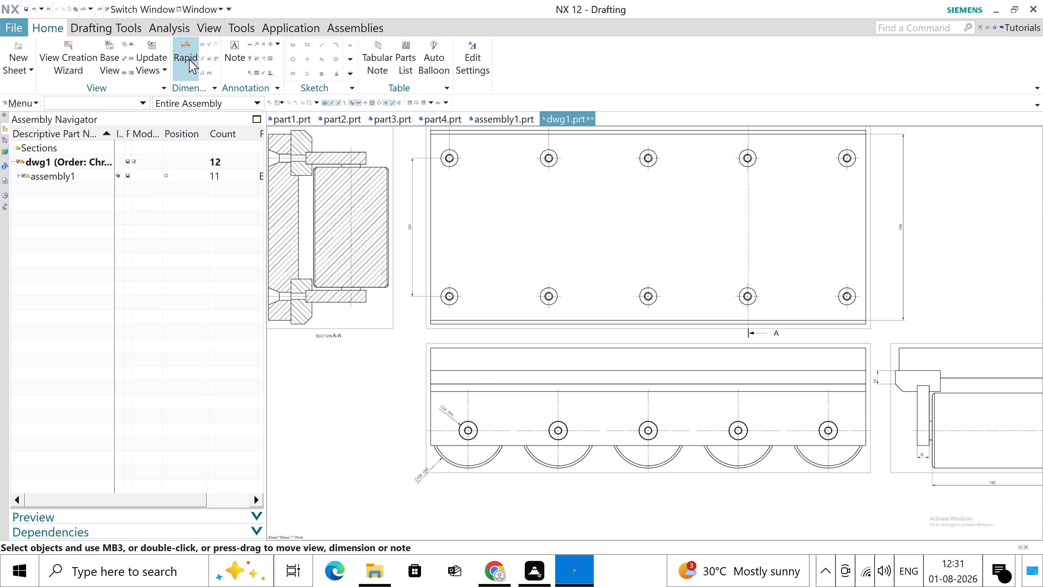
{"action": "left_click", "coordinate": [189, 59]}
{"action": "scroll", "coordinate": [435, 332], "scroll_direction": "up", "scroll_amount": 3}
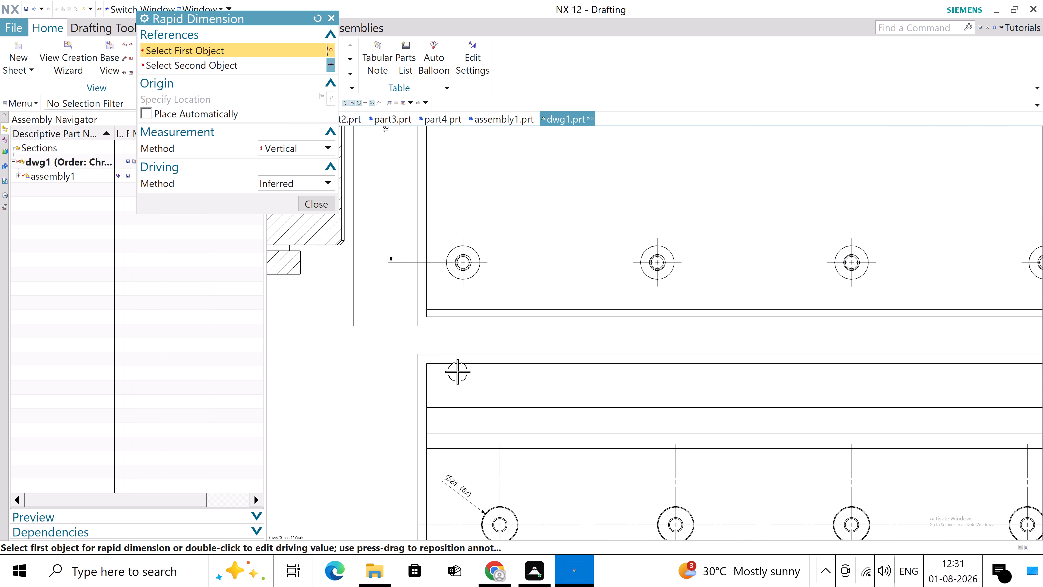
{"action": "left_click", "coordinate": [467, 363]}
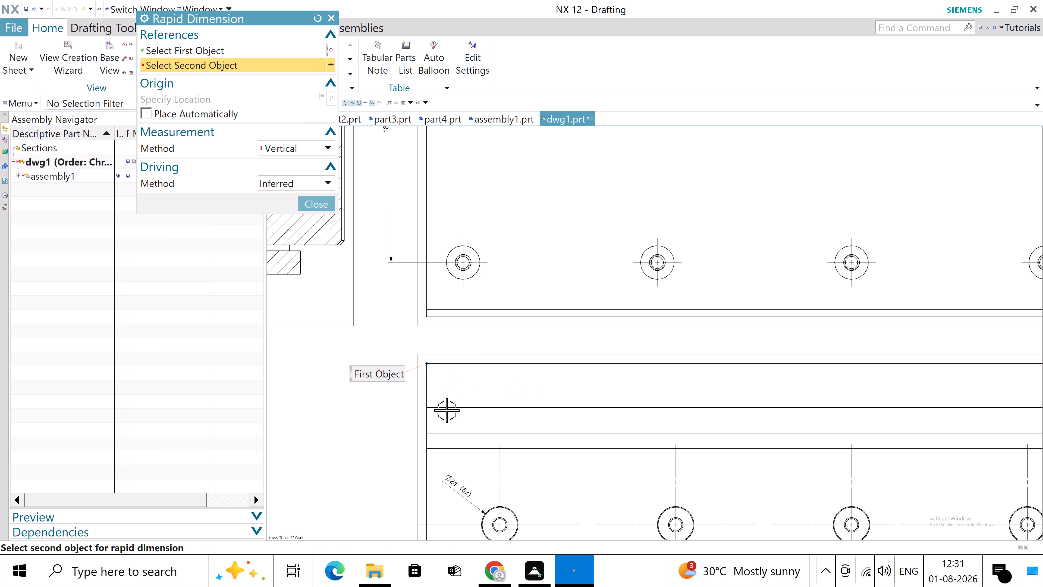
{"action": "left_click", "coordinate": [449, 409]}
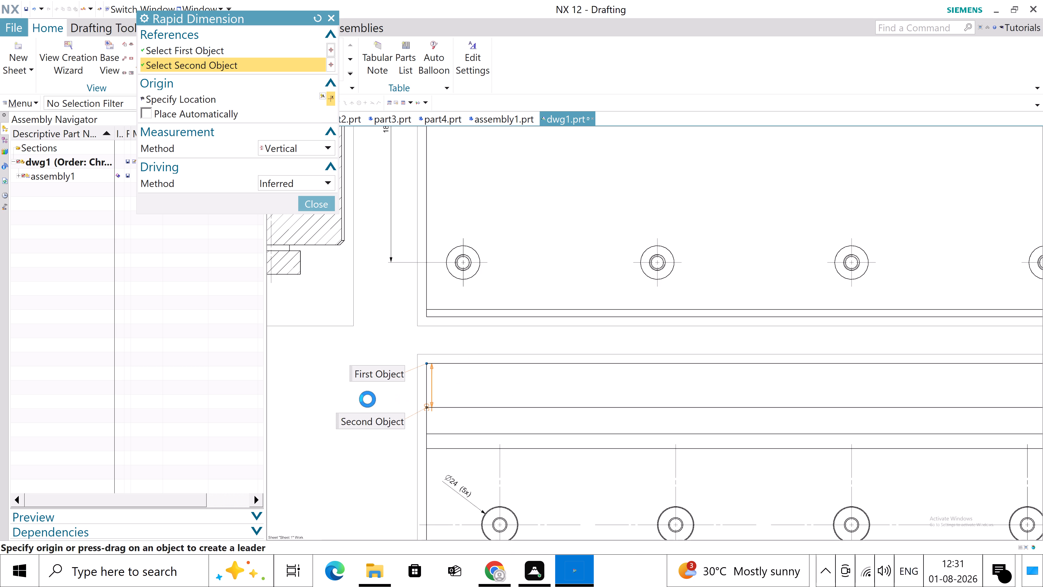
{"action": "left_click", "coordinate": [363, 399]}
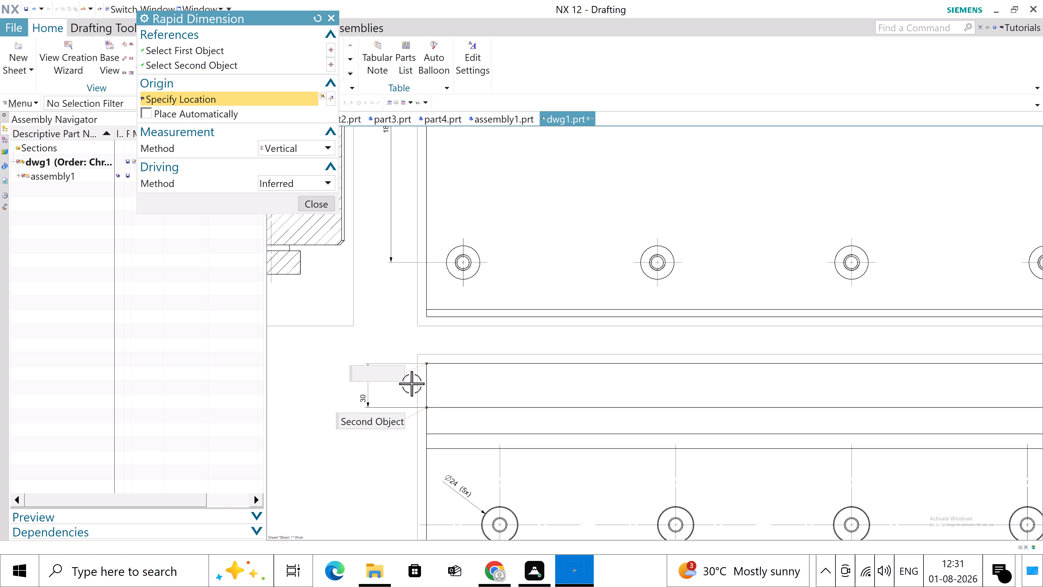
{"action": "left_click", "coordinate": [310, 209]}
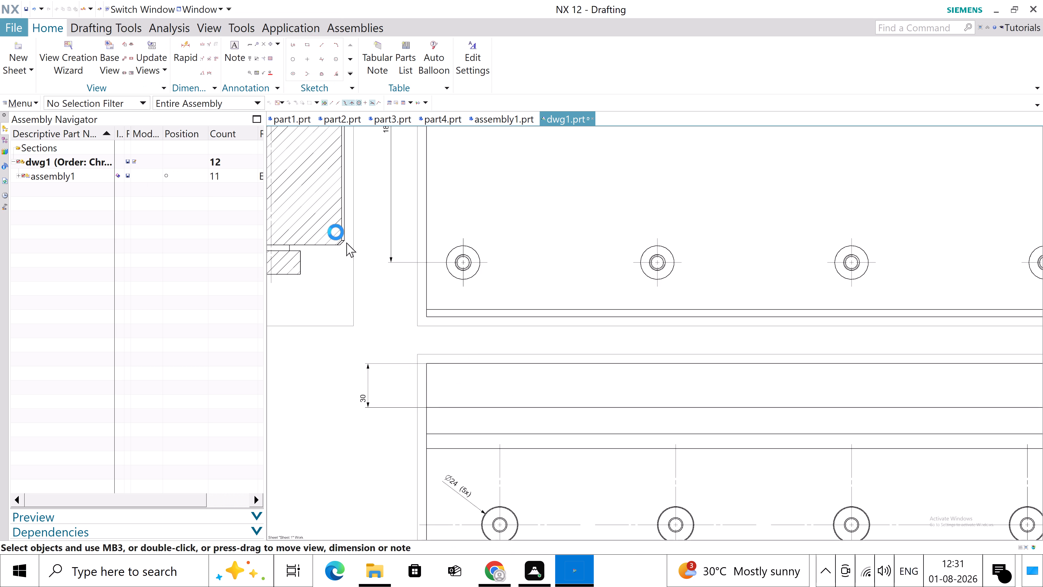
Lower the front view with its aligned side view, widening the gap below the plan view.
{"action": "scroll", "coordinate": [394, 346], "scroll_direction": "down", "scroll_amount": 4}
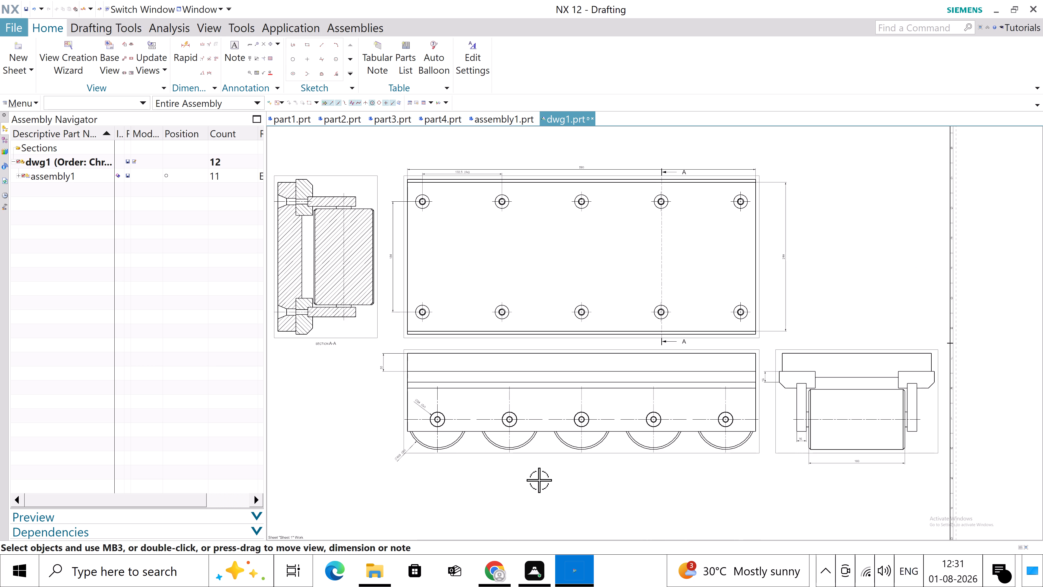
{"action": "left_click", "coordinate": [552, 480]}
{"action": "scroll", "coordinate": [515, 291], "scroll_direction": "down", "scroll_amount": 2}
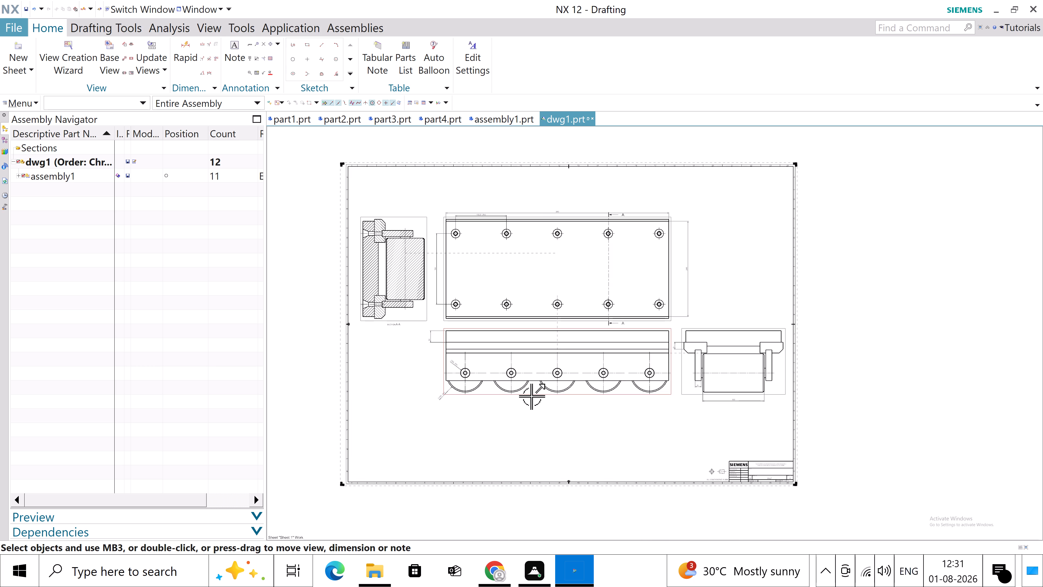
{"action": "left_click_drag", "start_coordinate": [531, 396], "coordinate": [531, 423]}
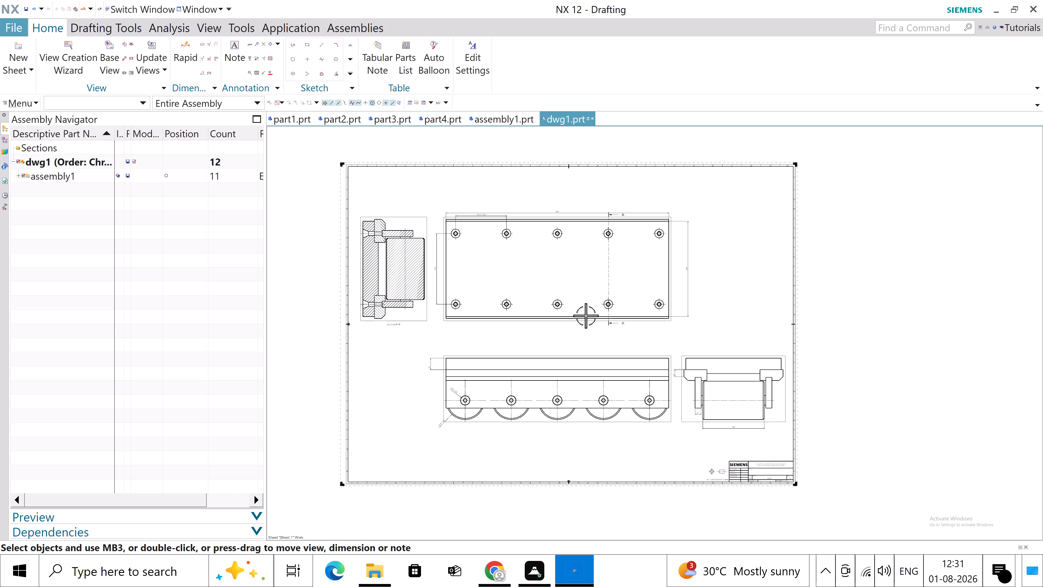
{"action": "left_click", "coordinate": [720, 281]}
{"action": "key", "text": "Escape"}
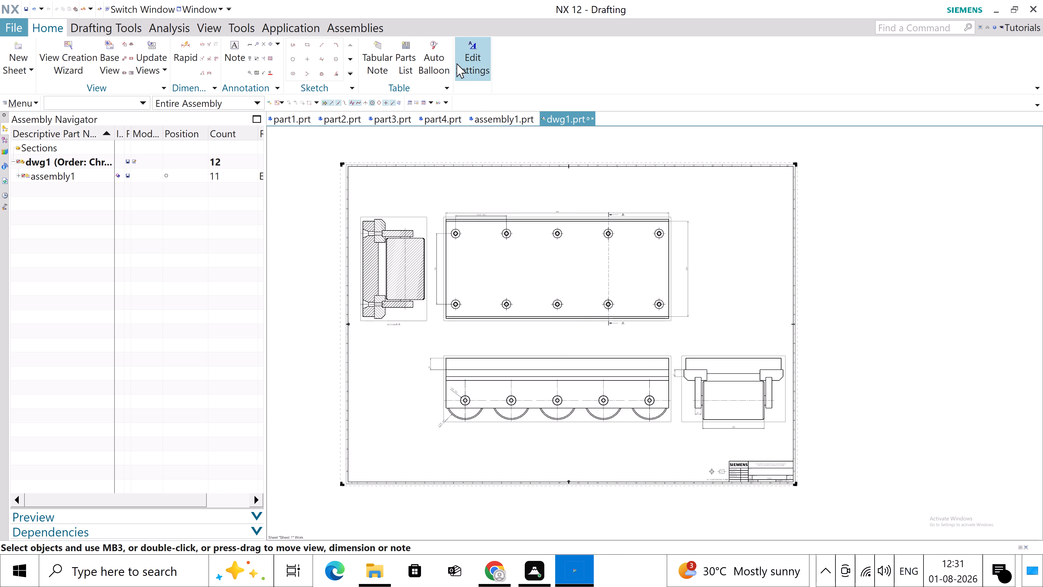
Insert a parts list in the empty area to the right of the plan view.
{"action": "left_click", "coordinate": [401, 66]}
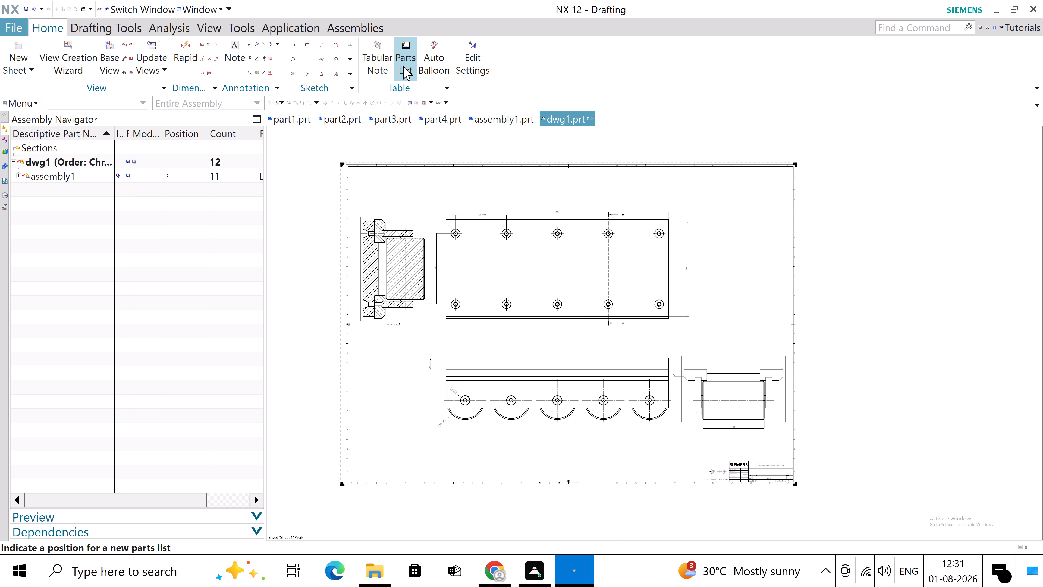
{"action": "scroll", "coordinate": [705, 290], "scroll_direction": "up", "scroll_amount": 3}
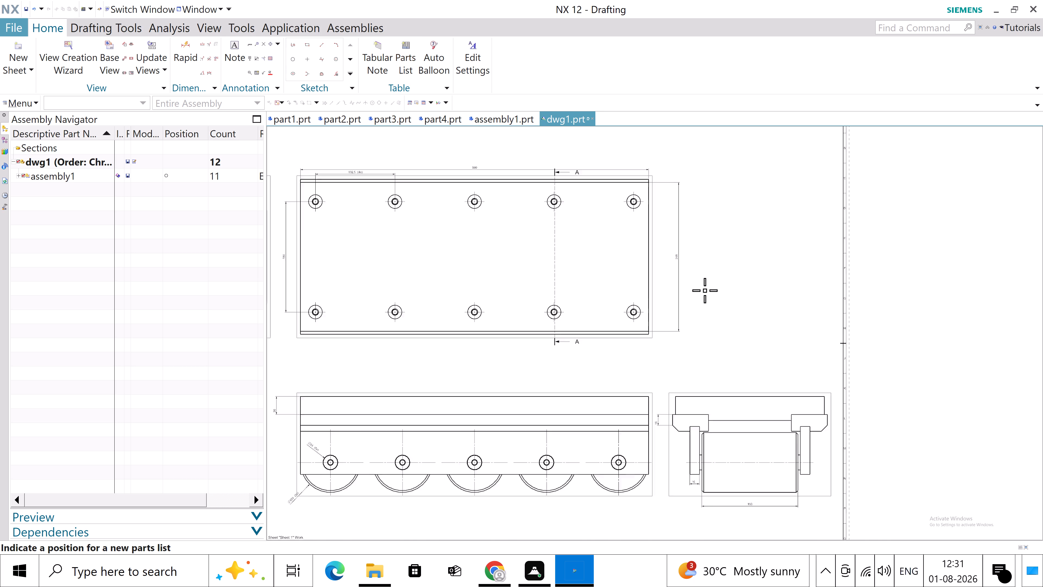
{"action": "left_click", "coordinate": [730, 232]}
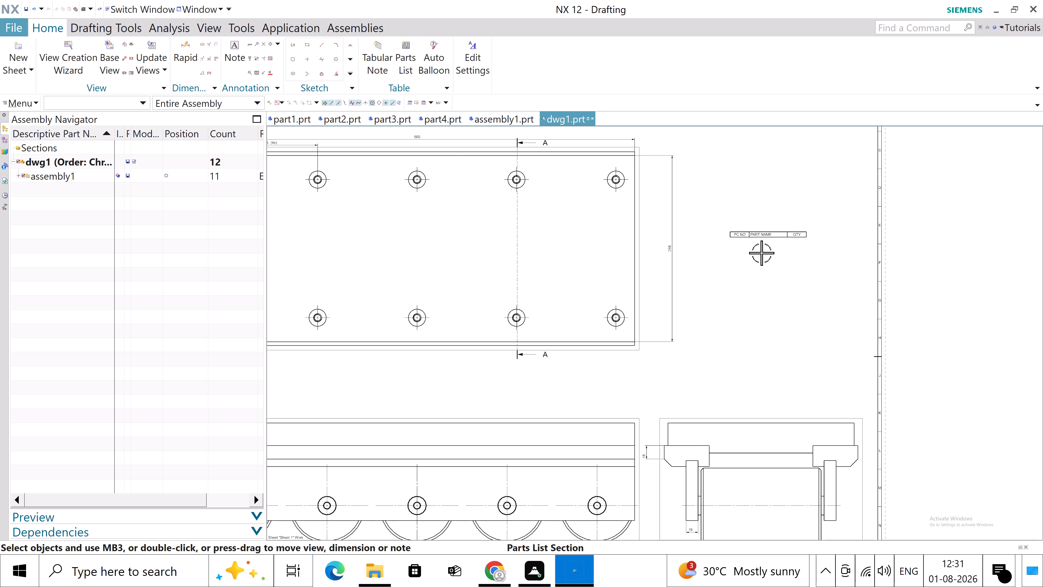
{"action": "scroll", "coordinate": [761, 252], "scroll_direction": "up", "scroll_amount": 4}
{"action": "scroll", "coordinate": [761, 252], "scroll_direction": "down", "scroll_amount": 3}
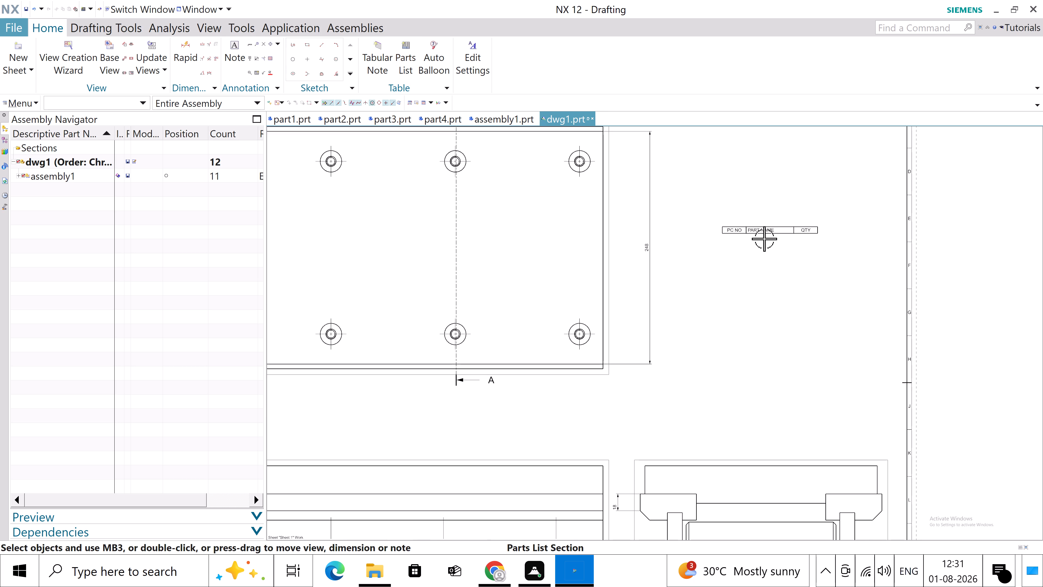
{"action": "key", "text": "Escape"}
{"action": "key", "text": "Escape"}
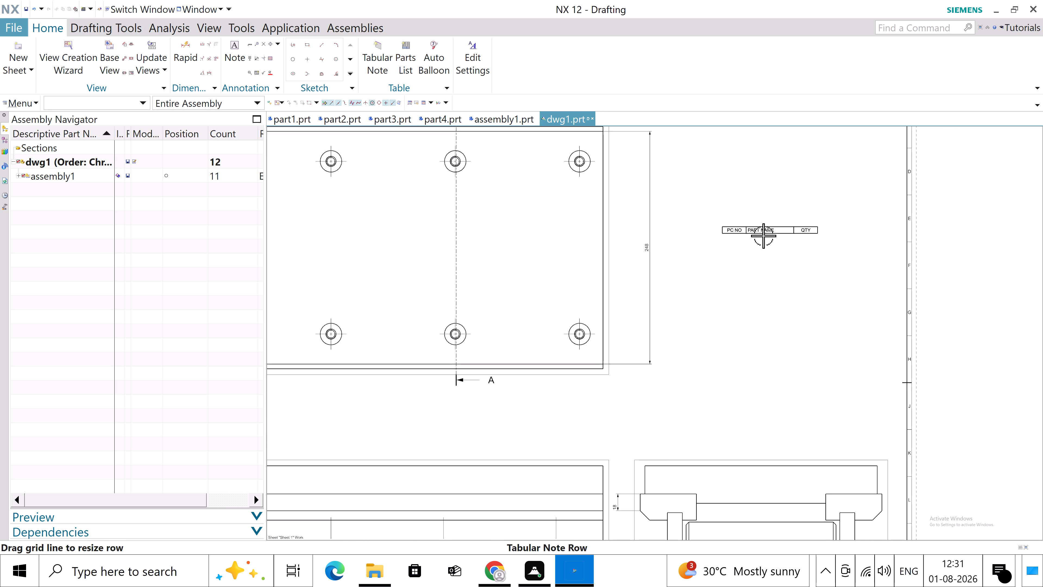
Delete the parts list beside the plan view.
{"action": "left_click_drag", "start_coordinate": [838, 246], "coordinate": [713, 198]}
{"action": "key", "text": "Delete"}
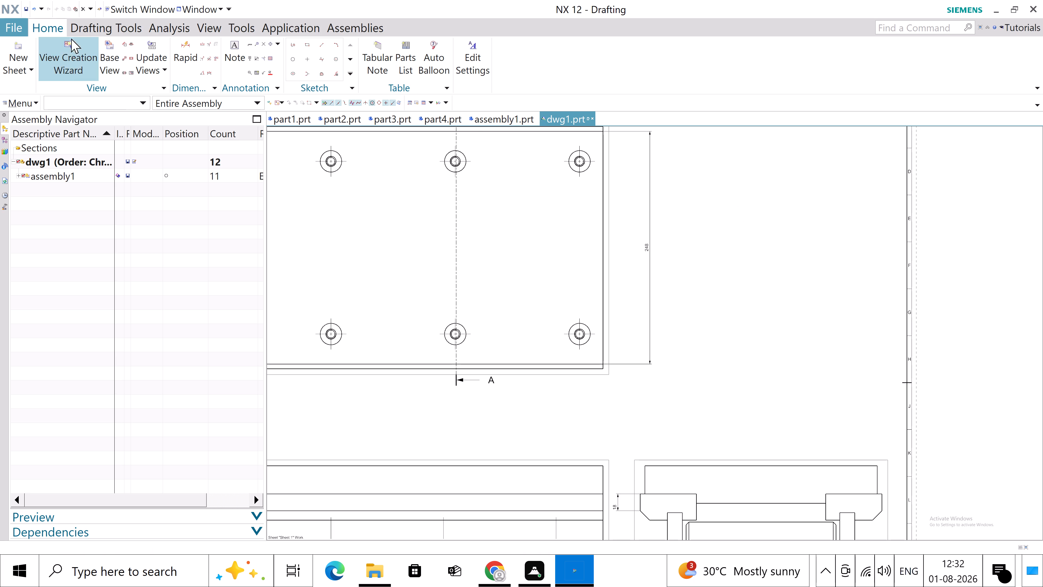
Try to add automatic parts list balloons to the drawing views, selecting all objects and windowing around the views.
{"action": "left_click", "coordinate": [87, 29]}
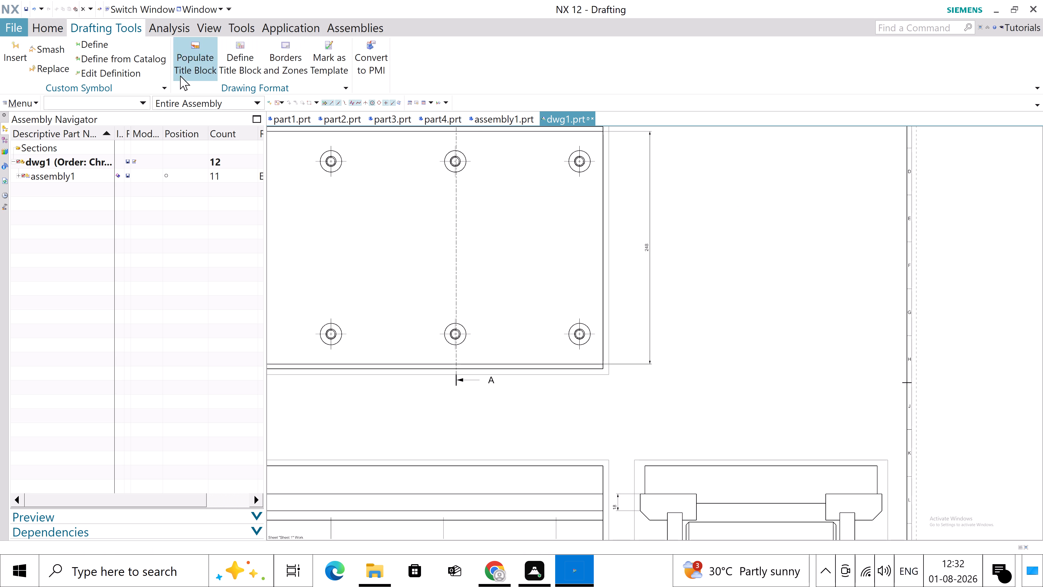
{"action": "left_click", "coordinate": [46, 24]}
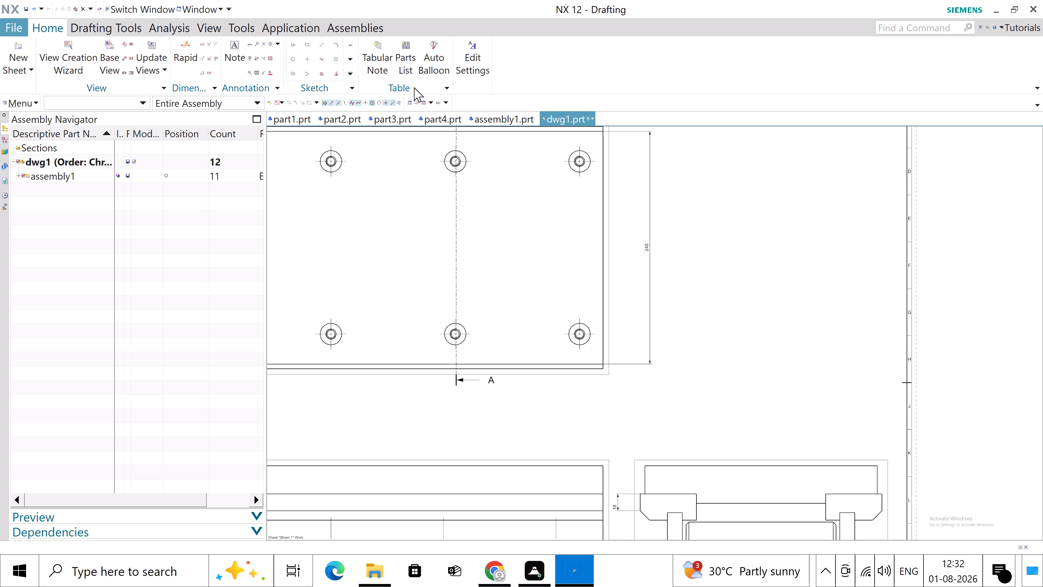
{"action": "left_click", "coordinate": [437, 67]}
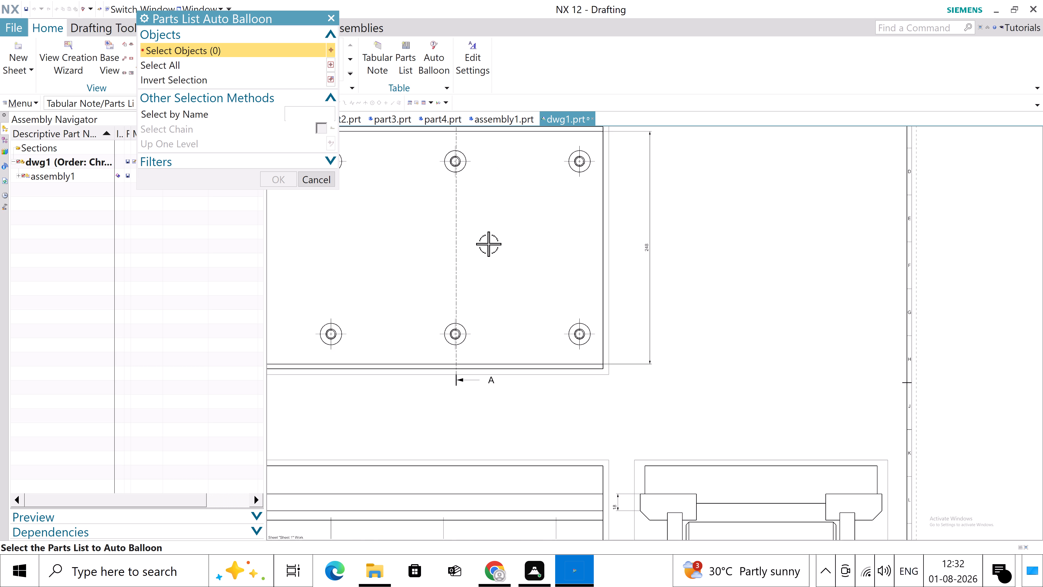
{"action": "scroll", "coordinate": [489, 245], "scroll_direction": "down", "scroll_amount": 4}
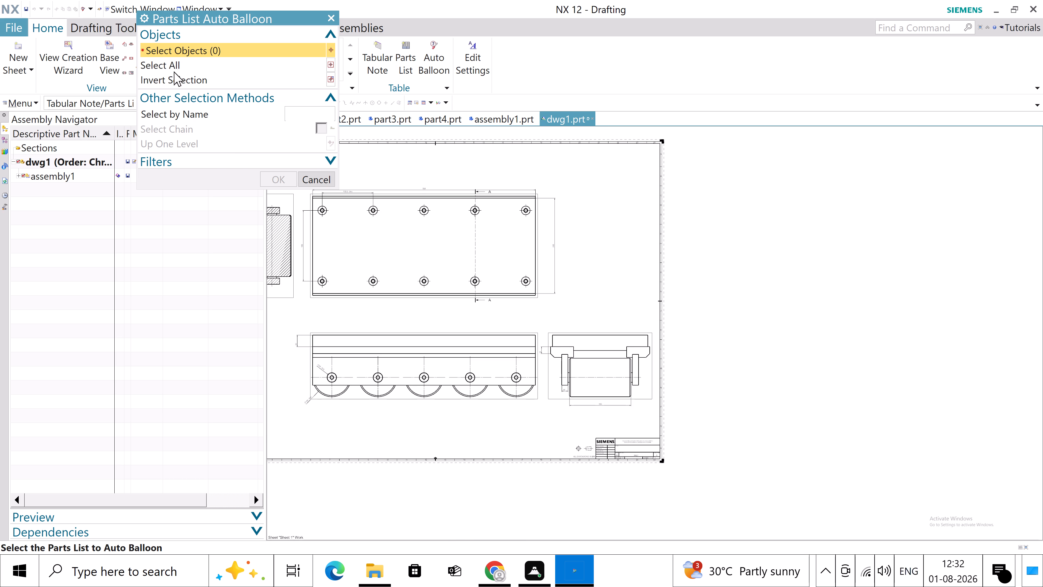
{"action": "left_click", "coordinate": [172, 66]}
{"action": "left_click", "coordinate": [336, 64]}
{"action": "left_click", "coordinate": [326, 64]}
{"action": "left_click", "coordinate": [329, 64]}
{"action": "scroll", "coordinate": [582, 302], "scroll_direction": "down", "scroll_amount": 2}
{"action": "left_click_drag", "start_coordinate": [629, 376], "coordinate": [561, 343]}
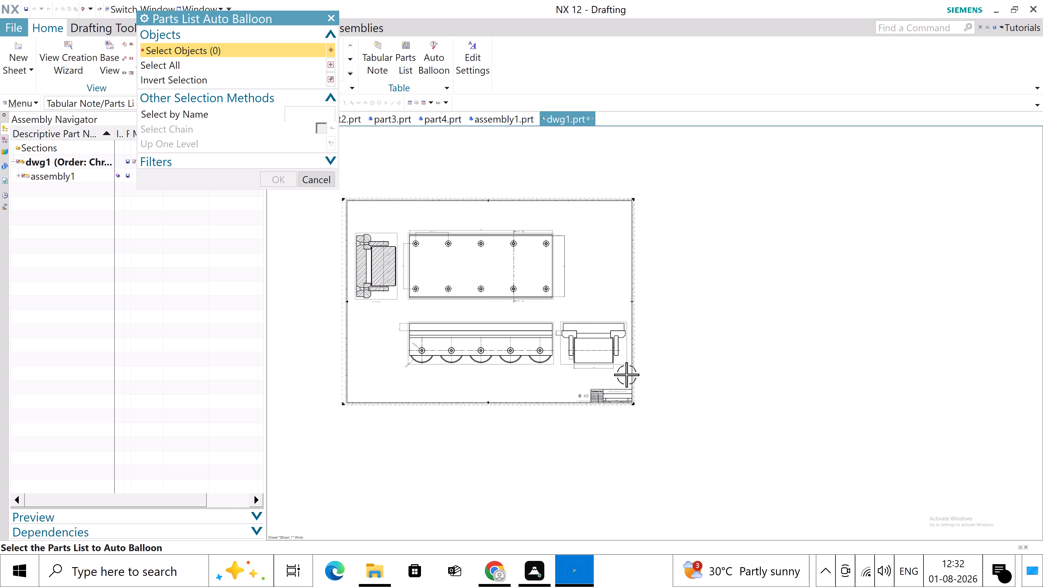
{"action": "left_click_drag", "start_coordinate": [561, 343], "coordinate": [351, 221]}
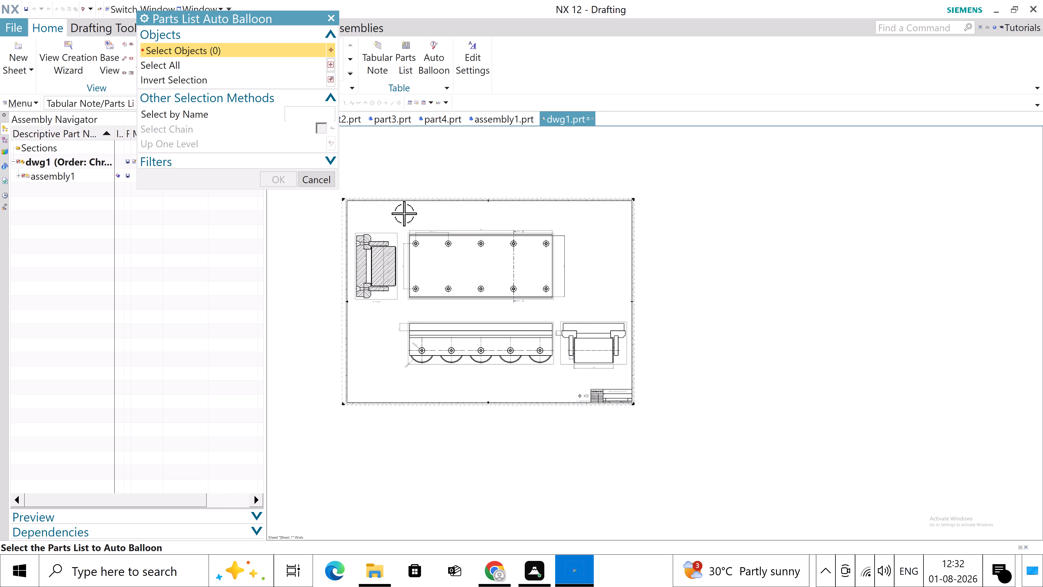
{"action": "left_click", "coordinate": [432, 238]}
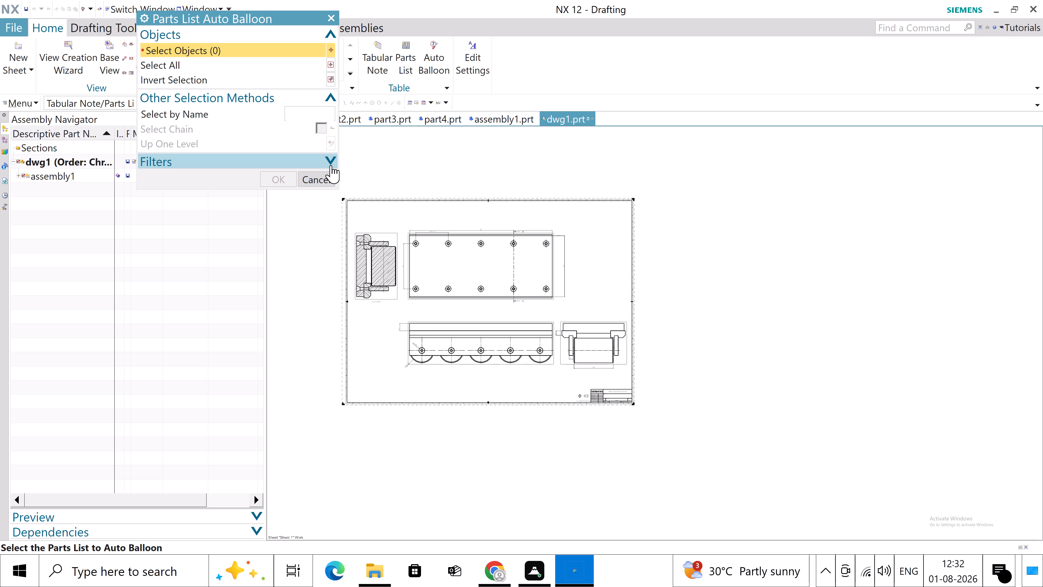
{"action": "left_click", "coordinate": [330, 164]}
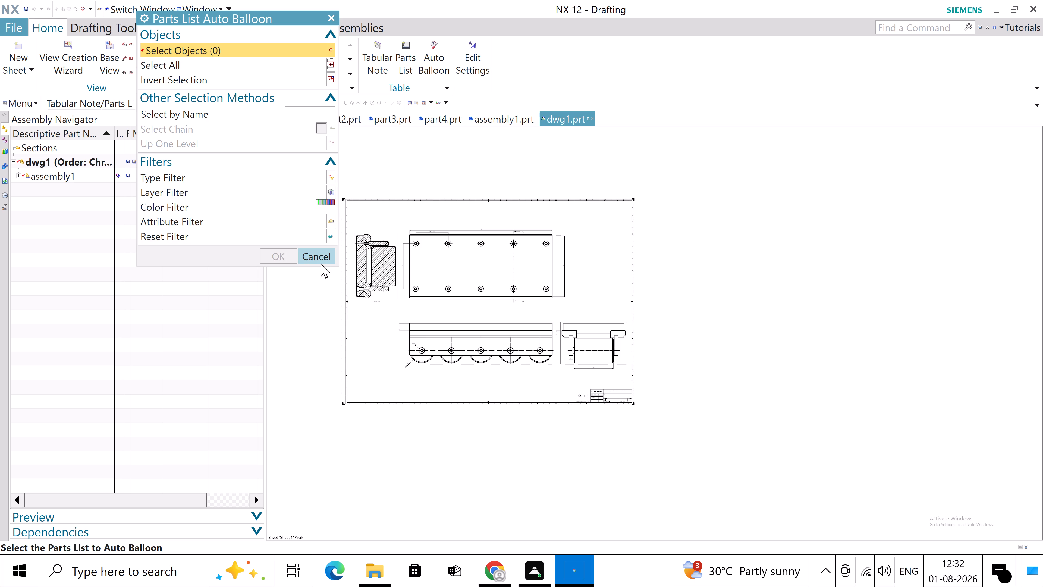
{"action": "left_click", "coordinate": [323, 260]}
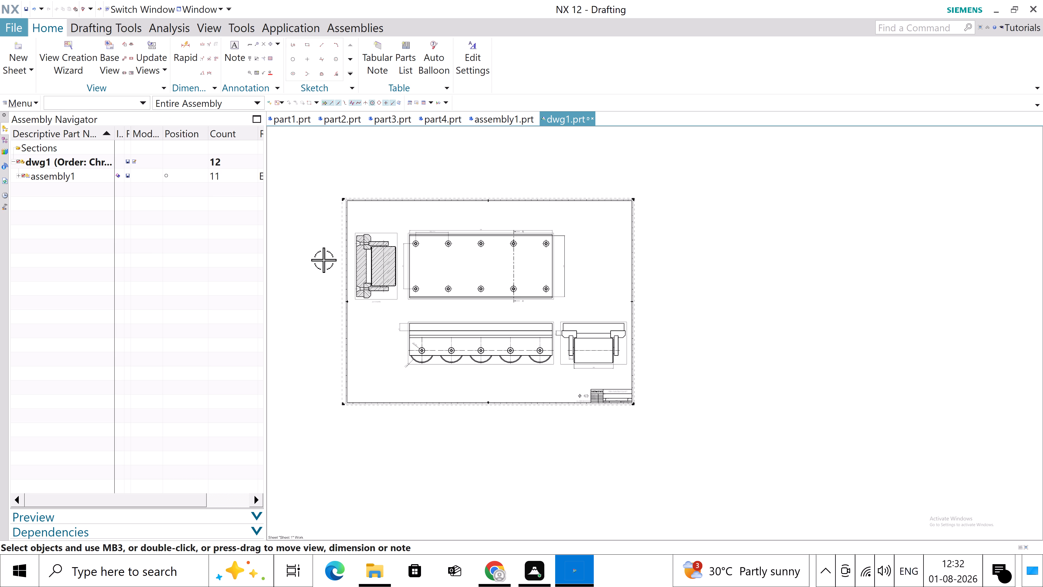
Examine the plan, front and side views and their dimensions on the drawing sheet.
{"action": "scroll", "coordinate": [522, 330], "scroll_direction": "up", "scroll_amount": 1}
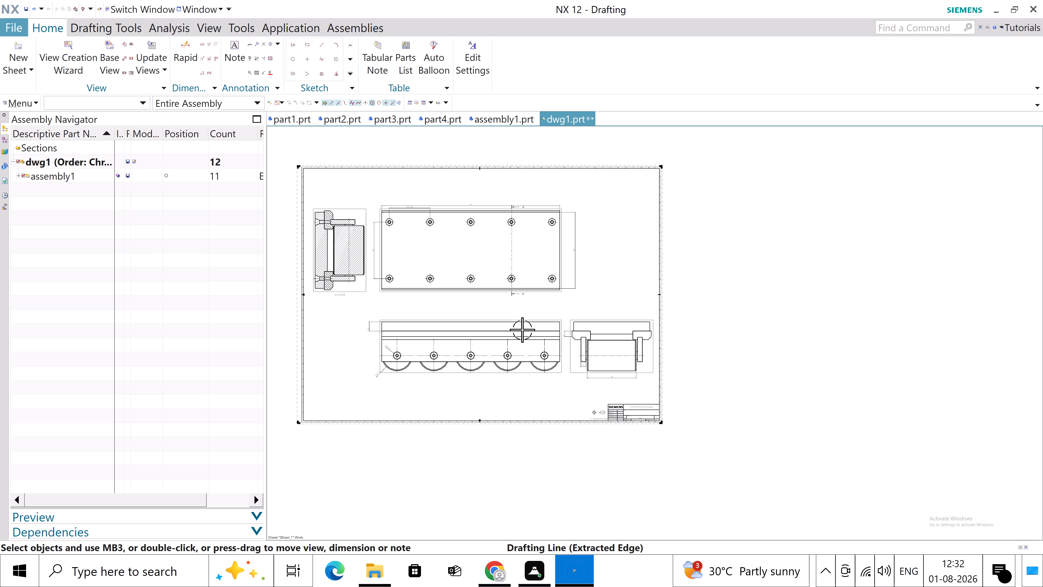
{"action": "scroll", "coordinate": [520, 322], "scroll_direction": "up", "scroll_amount": 2}
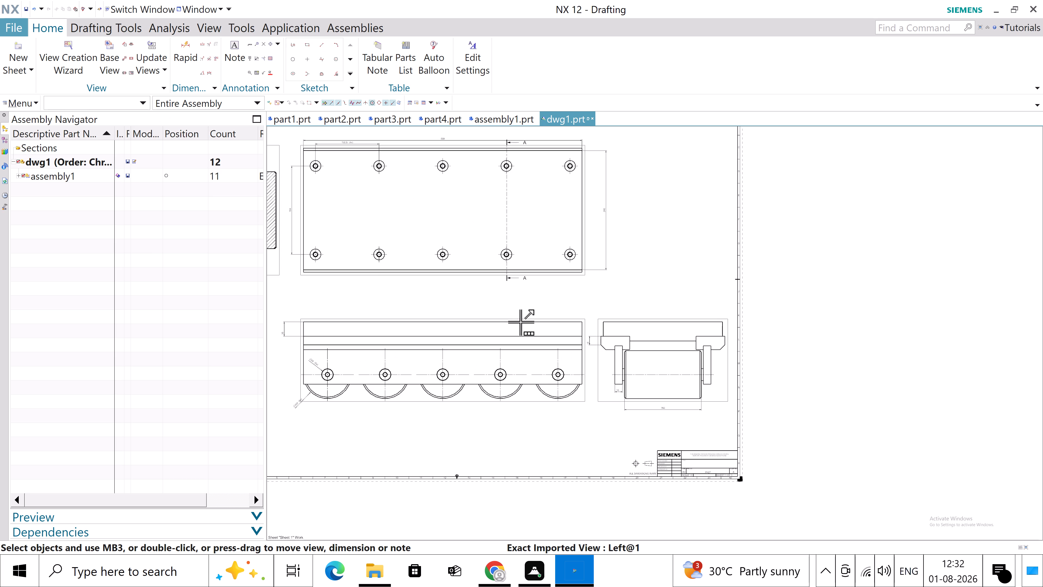
{"action": "scroll", "coordinate": [644, 332], "scroll_direction": "up", "scroll_amount": 2}
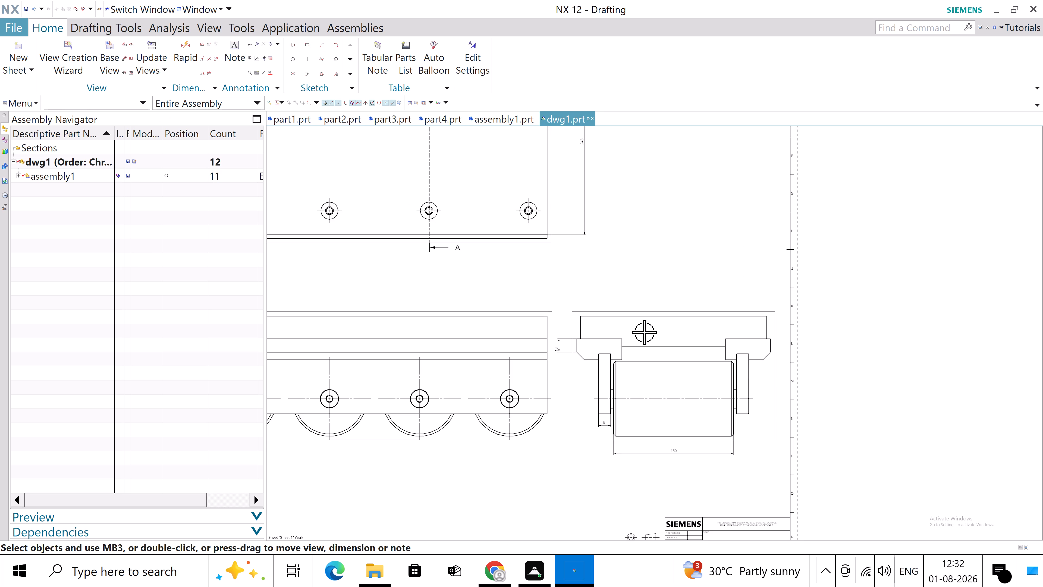
{"action": "scroll", "coordinate": [664, 343], "scroll_direction": "down", "scroll_amount": 1}
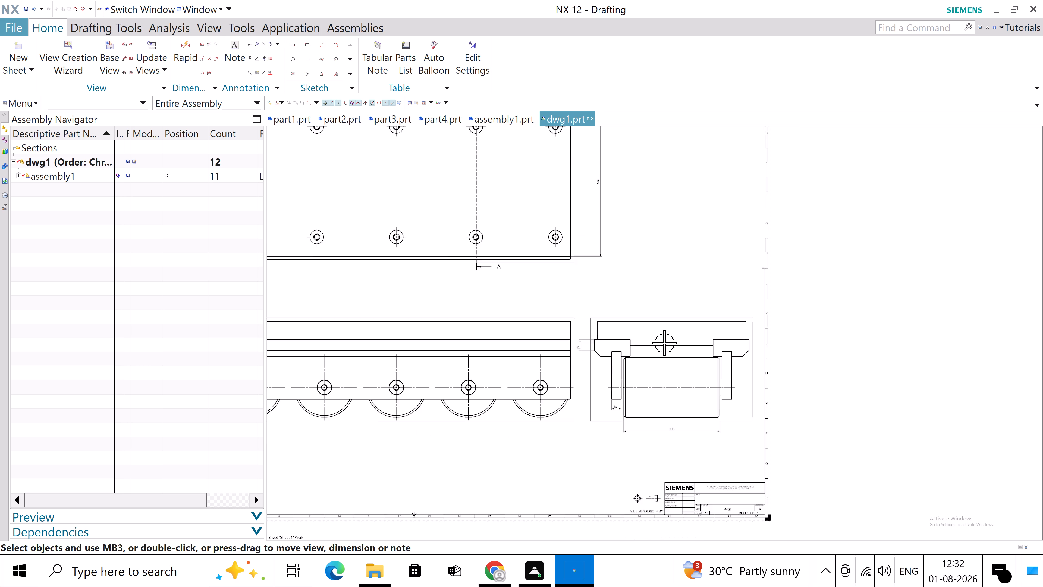
{"action": "scroll", "coordinate": [664, 343], "scroll_direction": "down", "scroll_amount": 1}
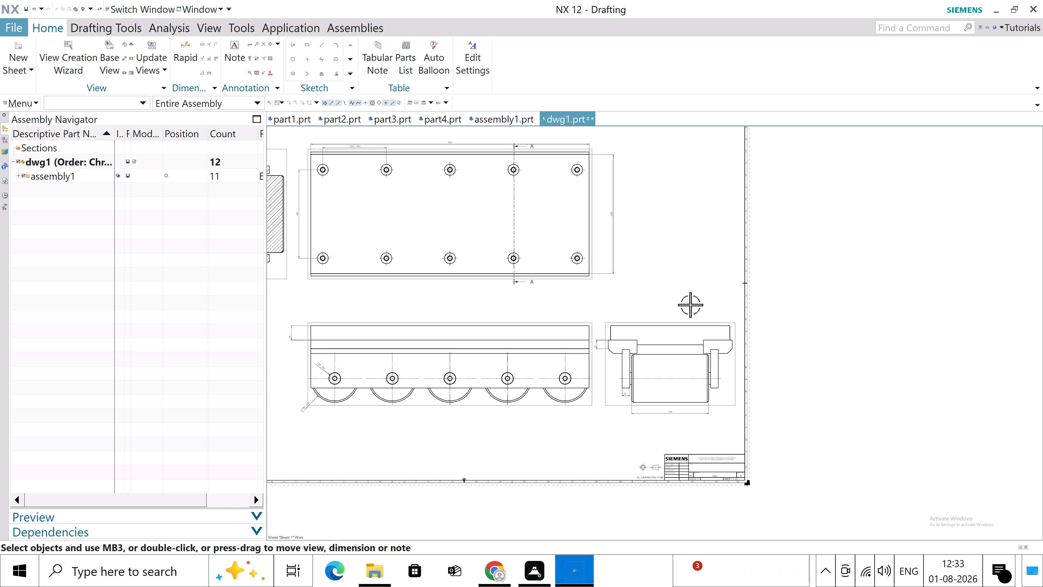
{"action": "scroll", "coordinate": [696, 284], "scroll_direction": "down", "scroll_amount": 1}
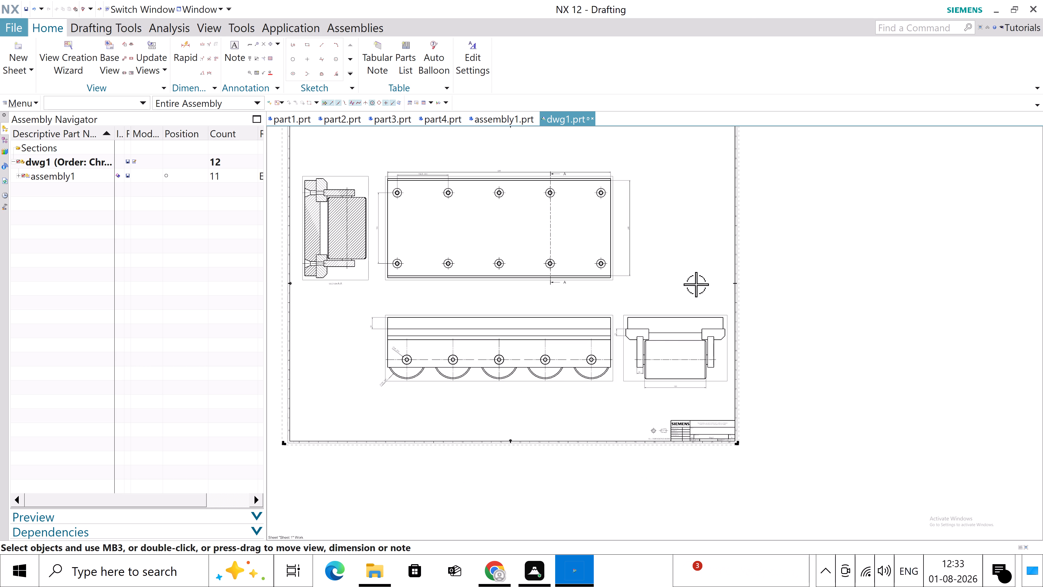
{"action": "scroll", "coordinate": [696, 279], "scroll_direction": "down", "scroll_amount": 1}
{"action": "scroll", "coordinate": [696, 273], "scroll_direction": "up", "scroll_amount": 2}
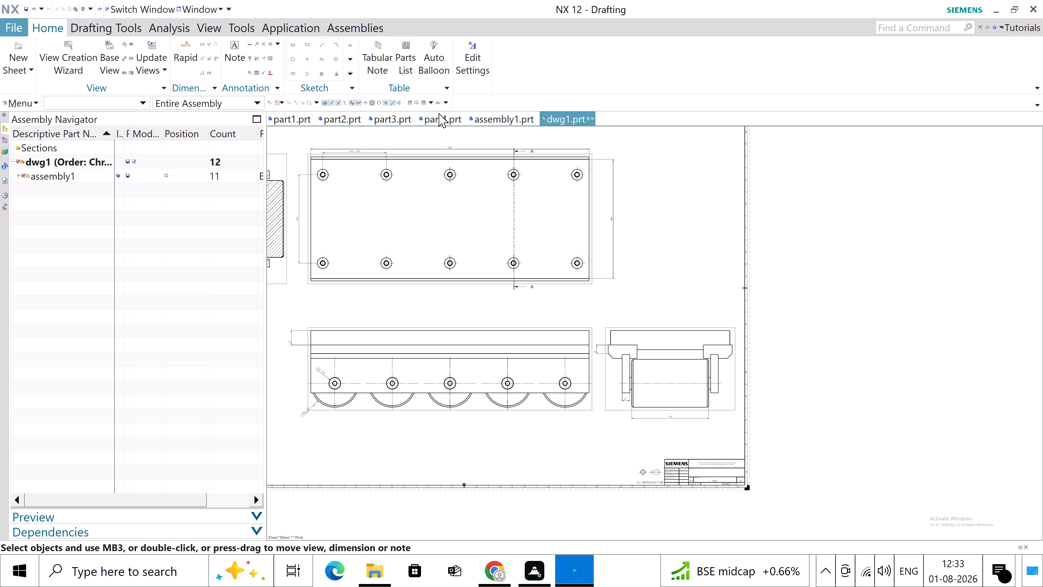
{"action": "scroll", "coordinate": [502, 194], "scroll_direction": "down", "scroll_amount": 2}
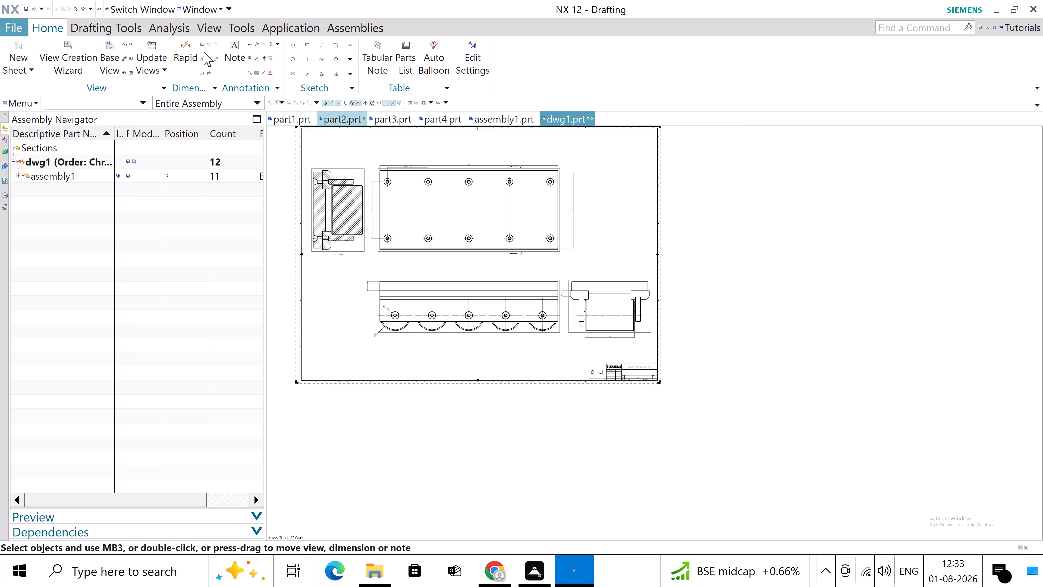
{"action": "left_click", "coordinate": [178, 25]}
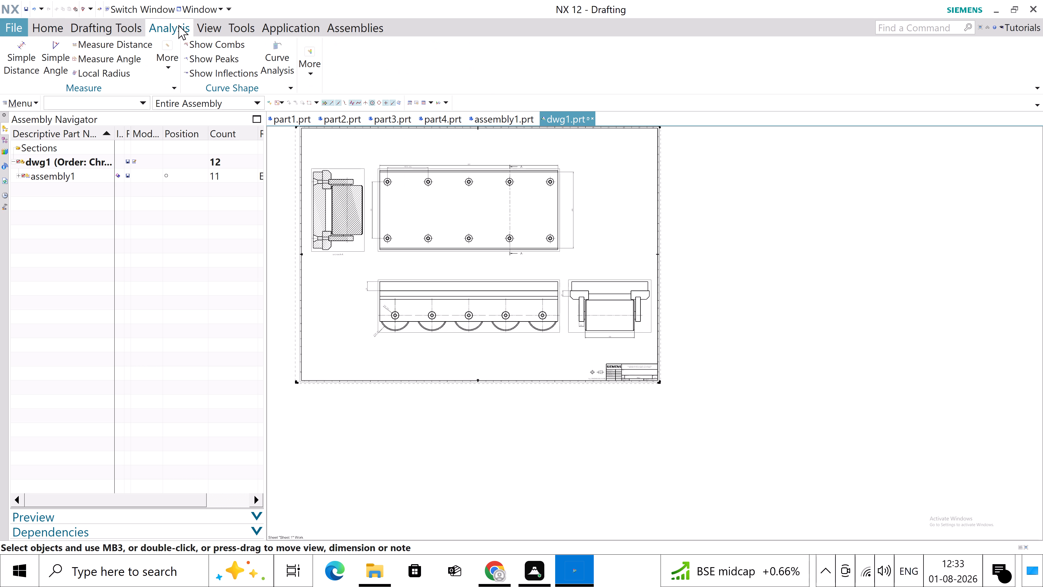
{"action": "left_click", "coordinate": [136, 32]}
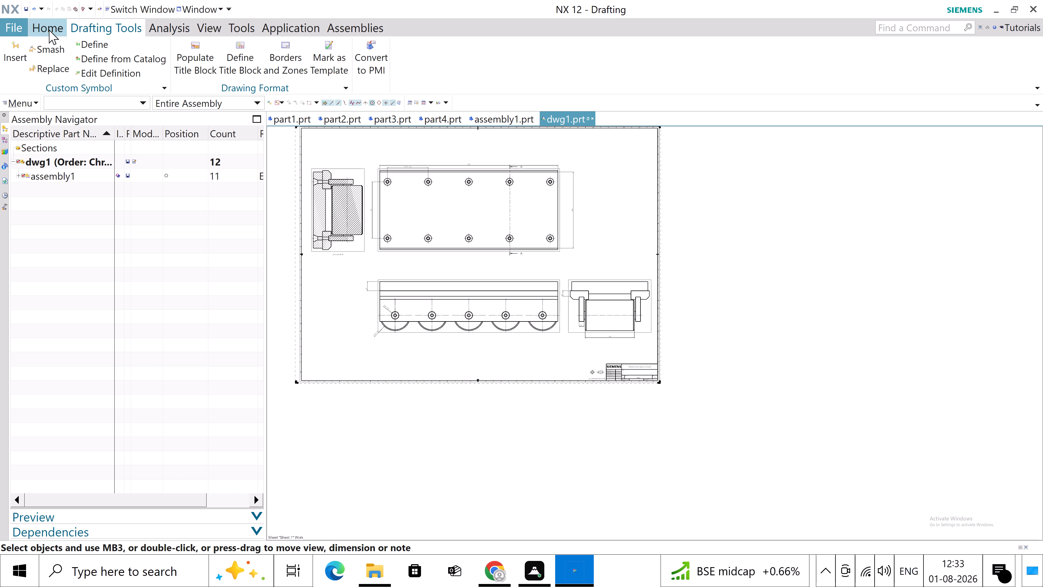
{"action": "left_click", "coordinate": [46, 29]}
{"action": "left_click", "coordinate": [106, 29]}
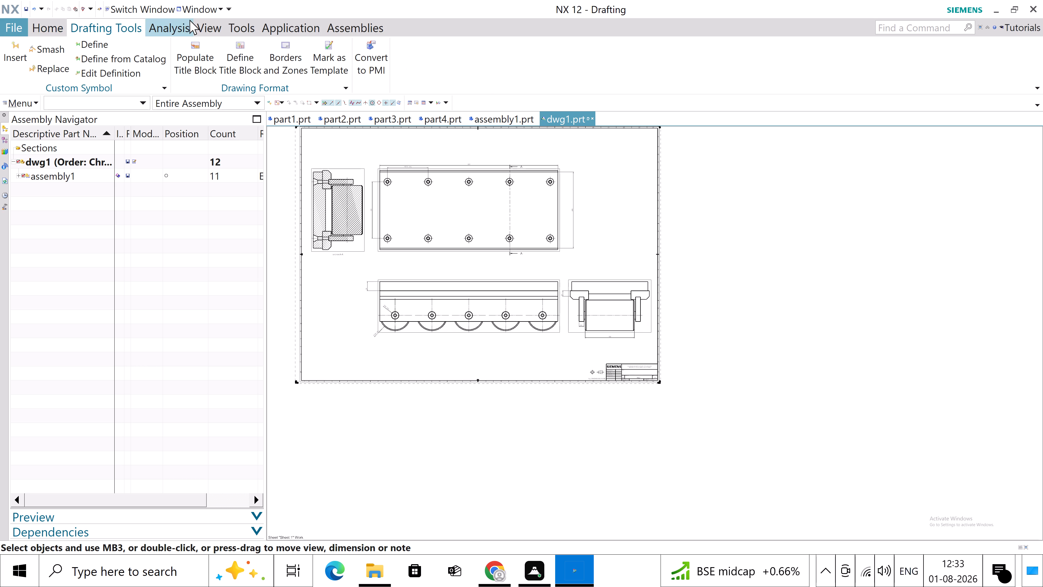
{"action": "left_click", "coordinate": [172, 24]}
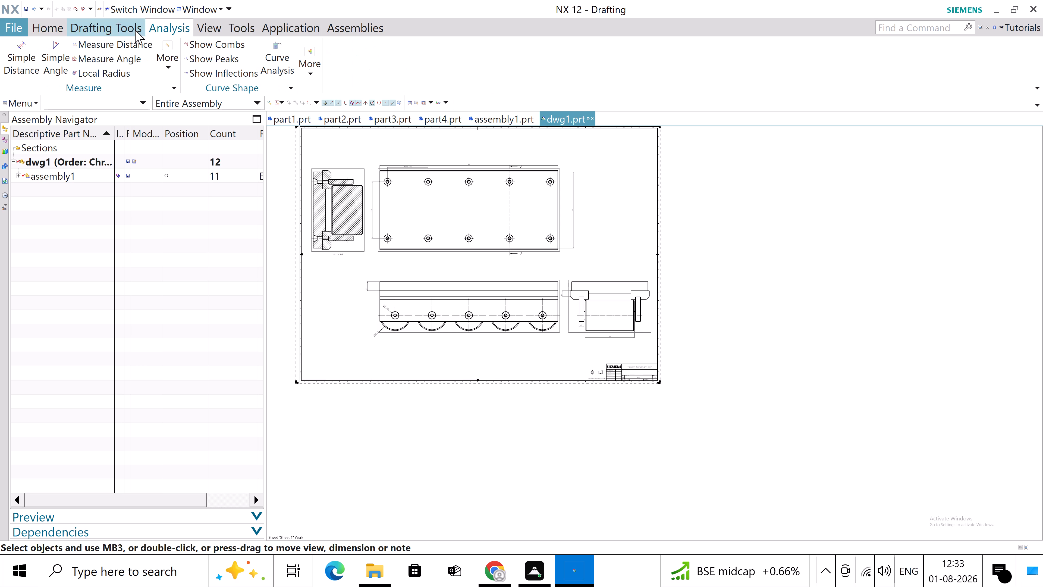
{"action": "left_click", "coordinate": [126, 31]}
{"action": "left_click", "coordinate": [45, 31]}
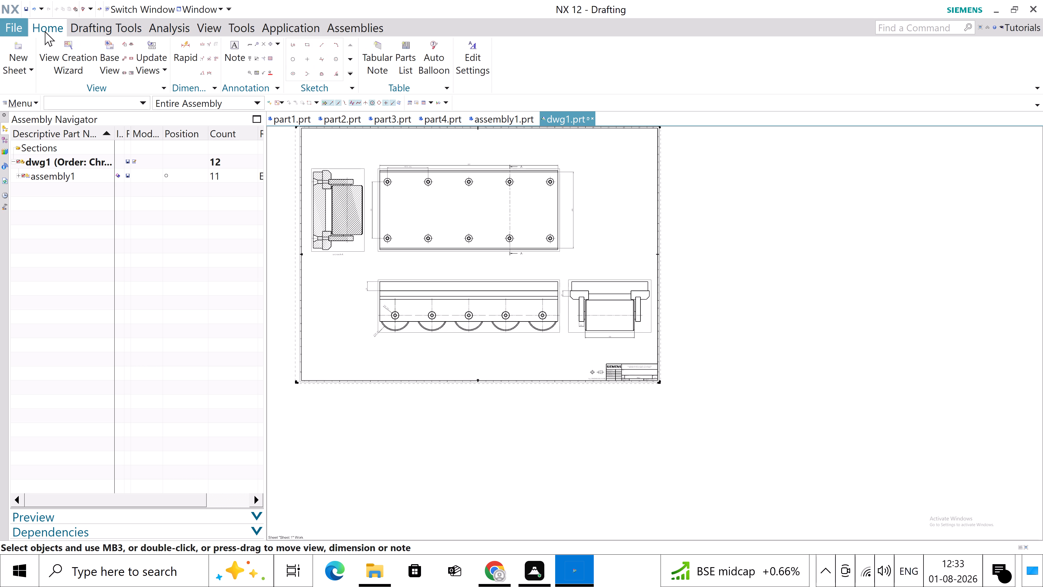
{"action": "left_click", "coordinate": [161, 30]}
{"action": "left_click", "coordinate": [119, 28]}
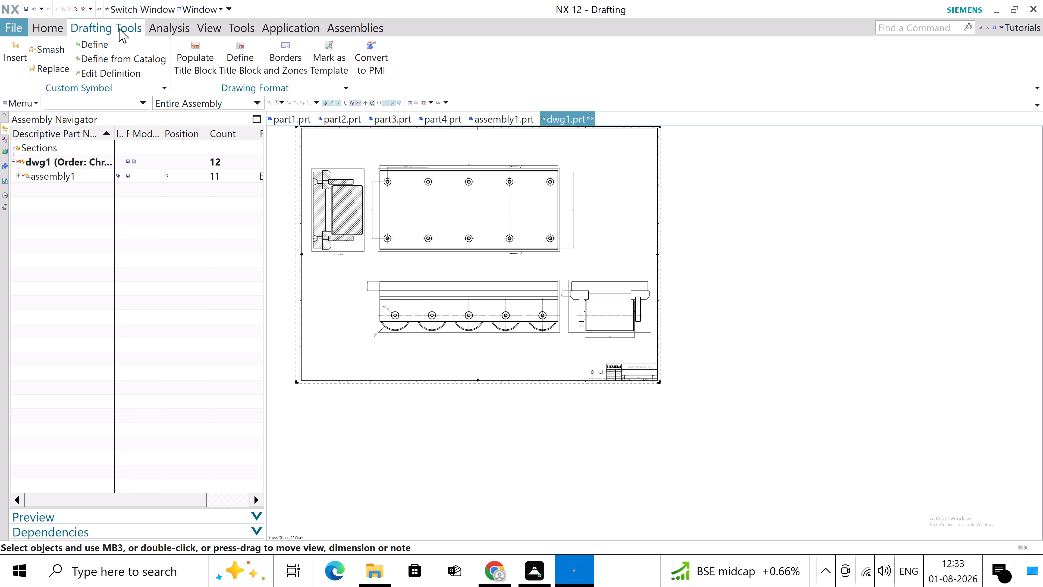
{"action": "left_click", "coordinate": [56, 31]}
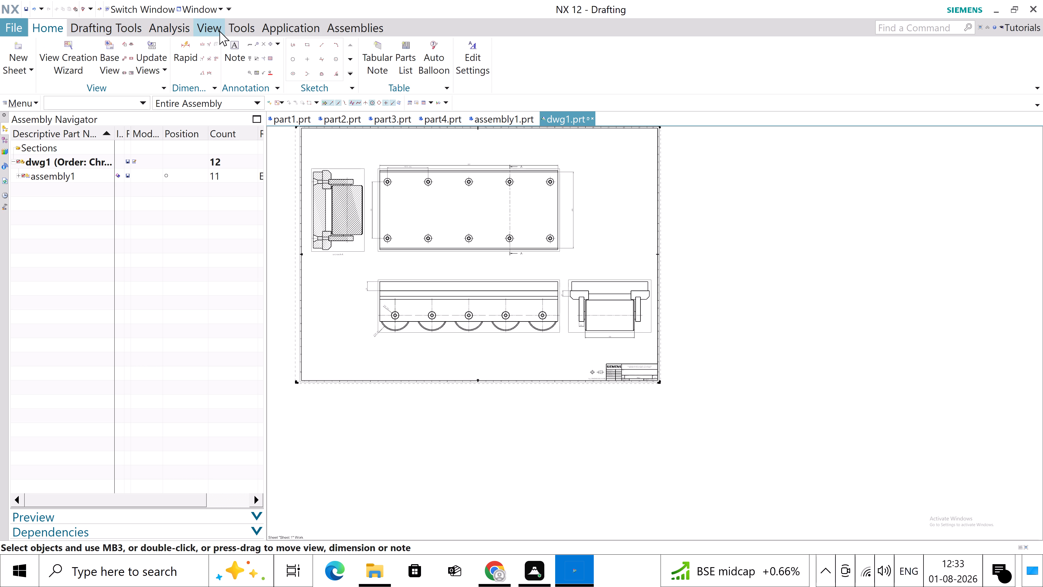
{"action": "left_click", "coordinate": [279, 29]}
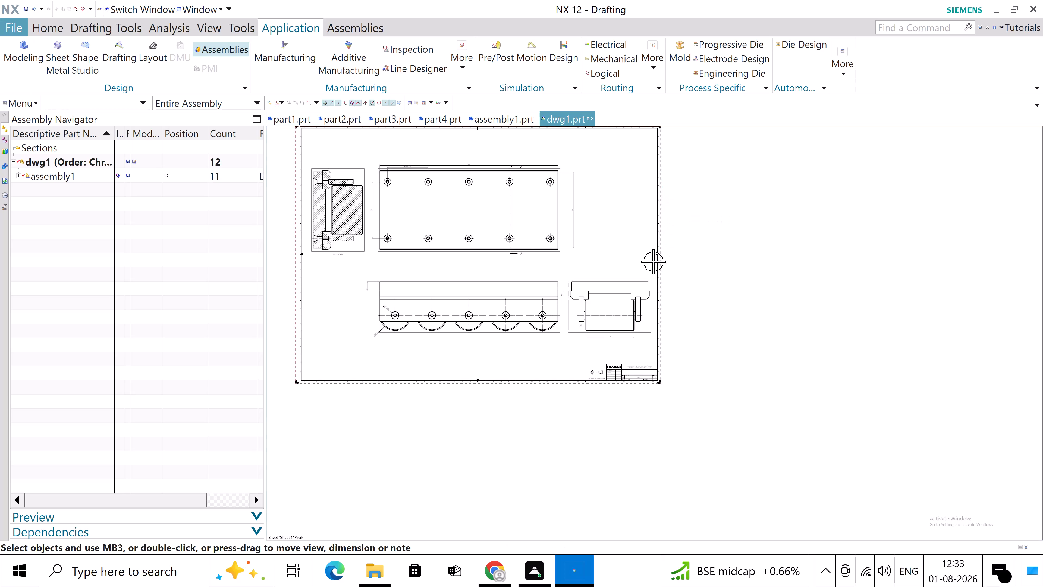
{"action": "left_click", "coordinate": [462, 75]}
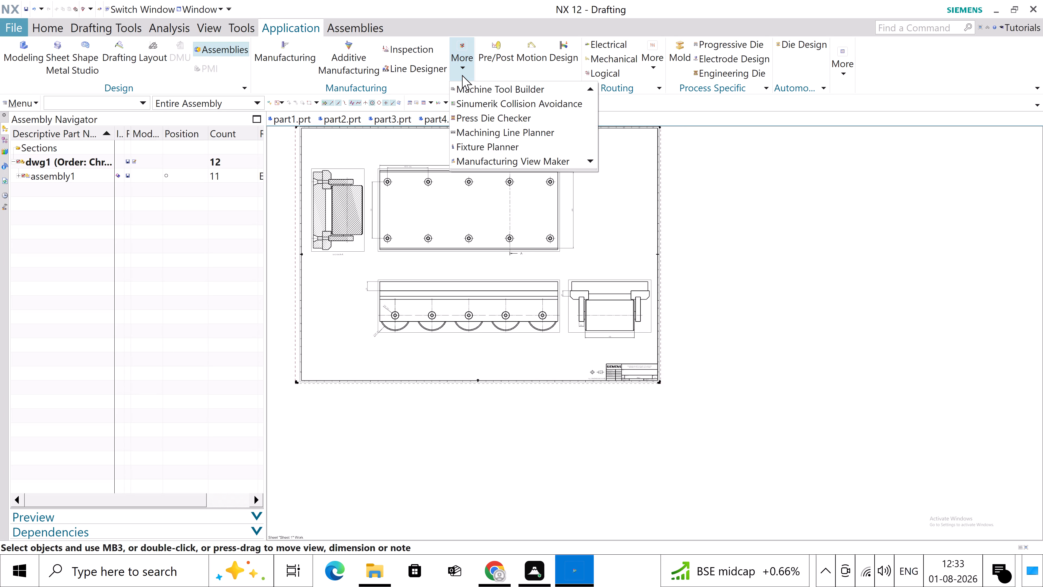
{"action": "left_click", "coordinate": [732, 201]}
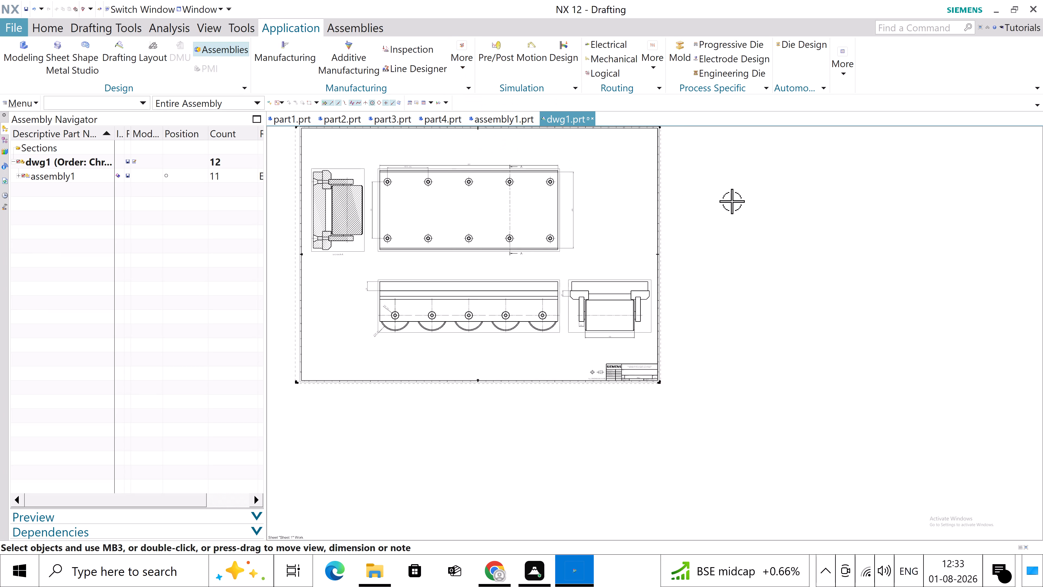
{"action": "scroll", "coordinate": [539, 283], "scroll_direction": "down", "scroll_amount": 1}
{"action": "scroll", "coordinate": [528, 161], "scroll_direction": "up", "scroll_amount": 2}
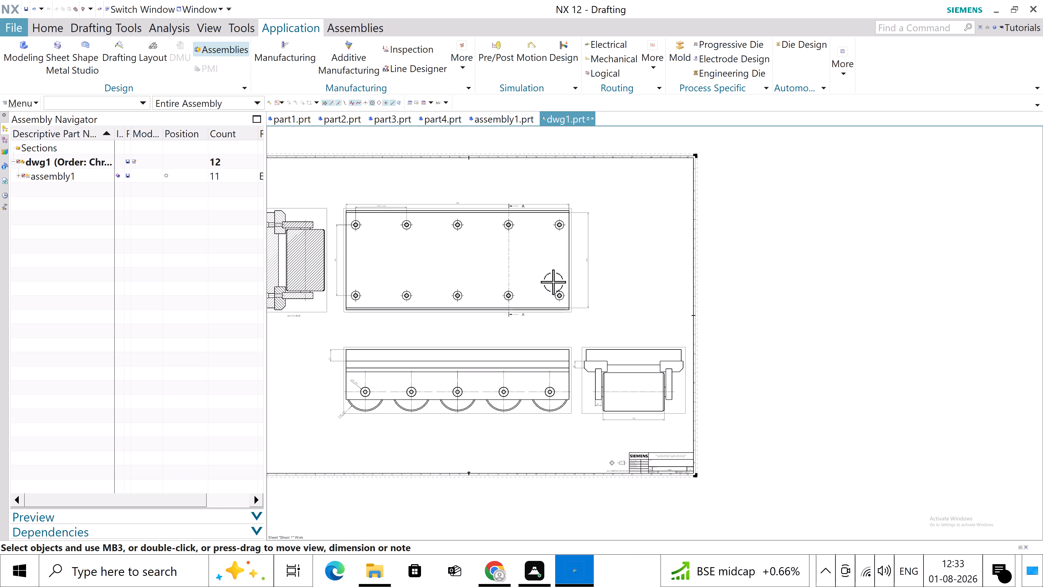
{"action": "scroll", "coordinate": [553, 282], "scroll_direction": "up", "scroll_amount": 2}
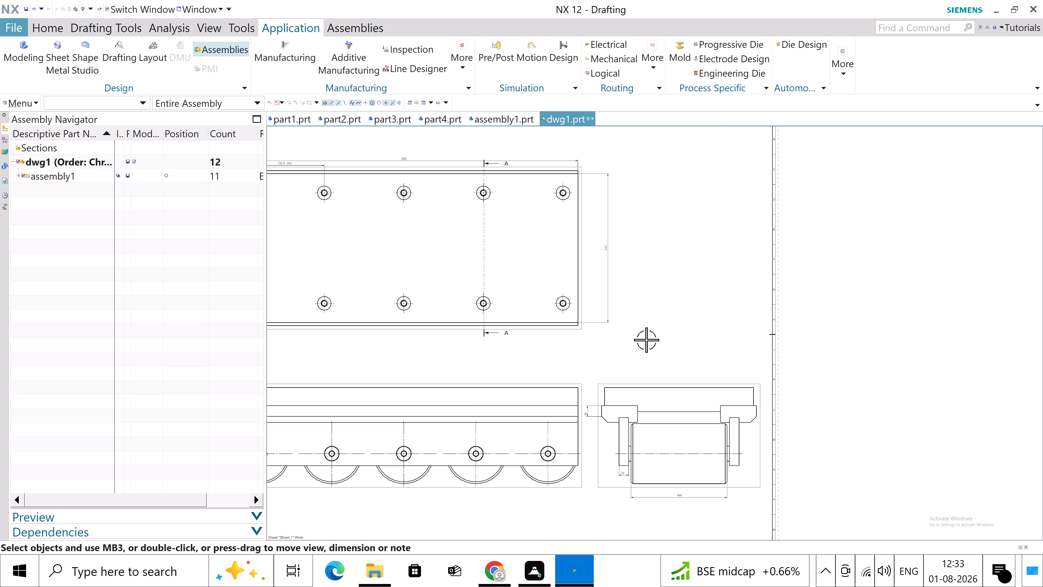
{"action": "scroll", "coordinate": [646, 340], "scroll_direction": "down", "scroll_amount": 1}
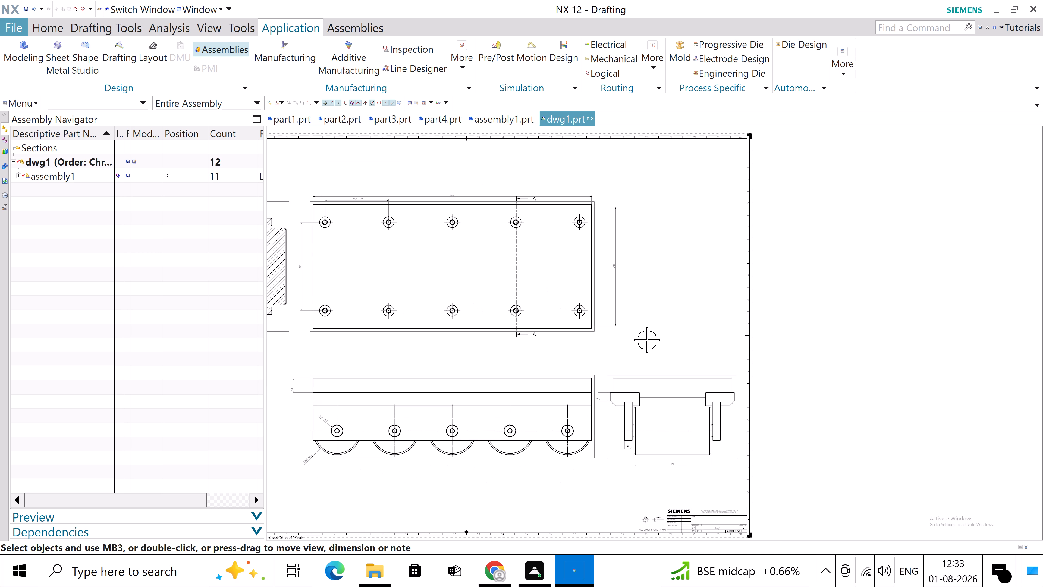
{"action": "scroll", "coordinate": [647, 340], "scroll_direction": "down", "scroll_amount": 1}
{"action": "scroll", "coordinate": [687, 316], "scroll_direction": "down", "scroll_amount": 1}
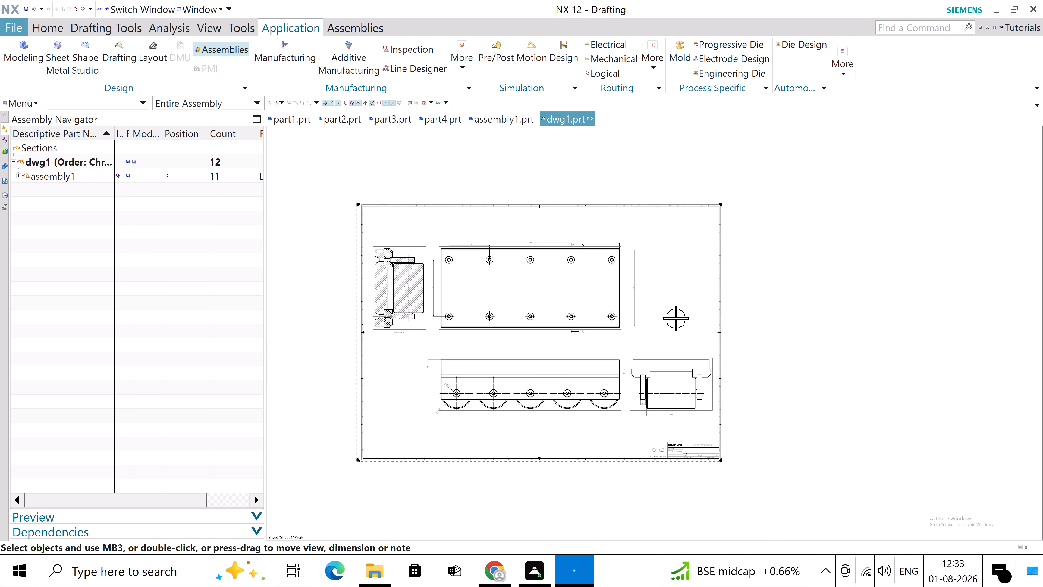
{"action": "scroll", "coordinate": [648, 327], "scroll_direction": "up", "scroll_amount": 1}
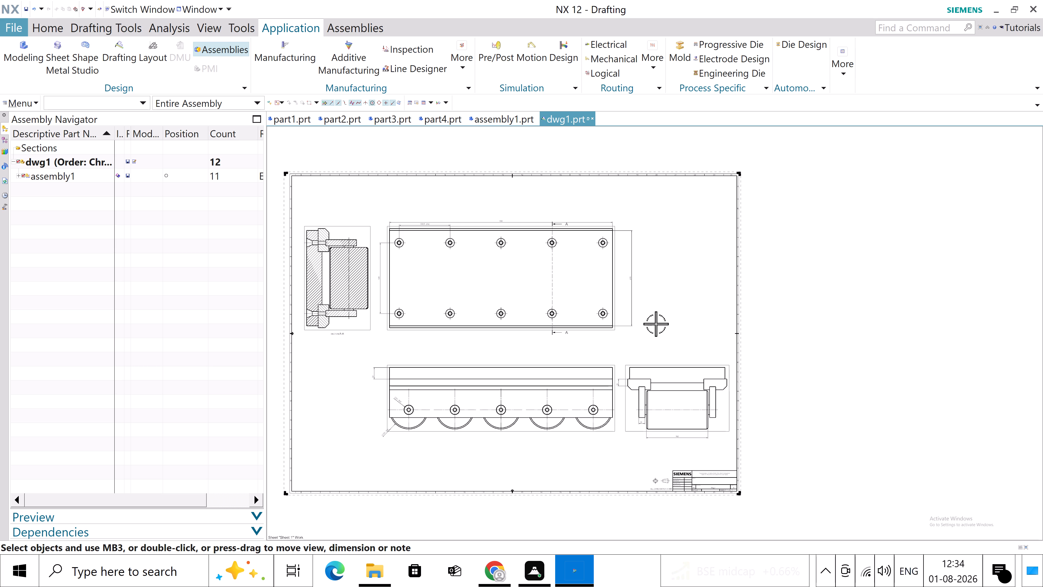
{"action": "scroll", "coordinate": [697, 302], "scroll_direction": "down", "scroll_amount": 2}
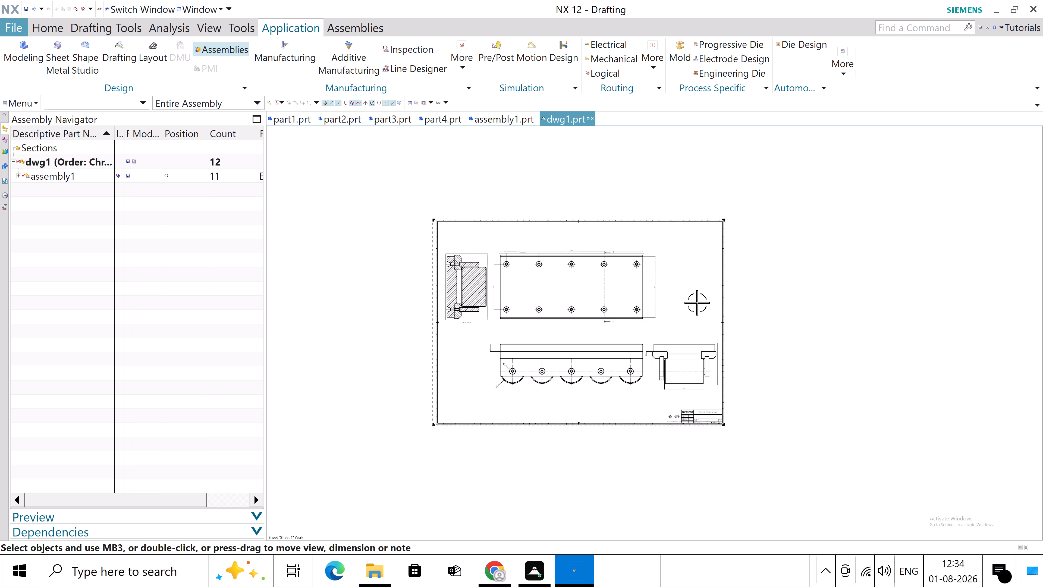
Examine the section, plan, front and side views and their dimensions across the A0 drawing sheet.
{"action": "scroll", "coordinate": [697, 302], "scroll_direction": "up", "scroll_amount": 1}
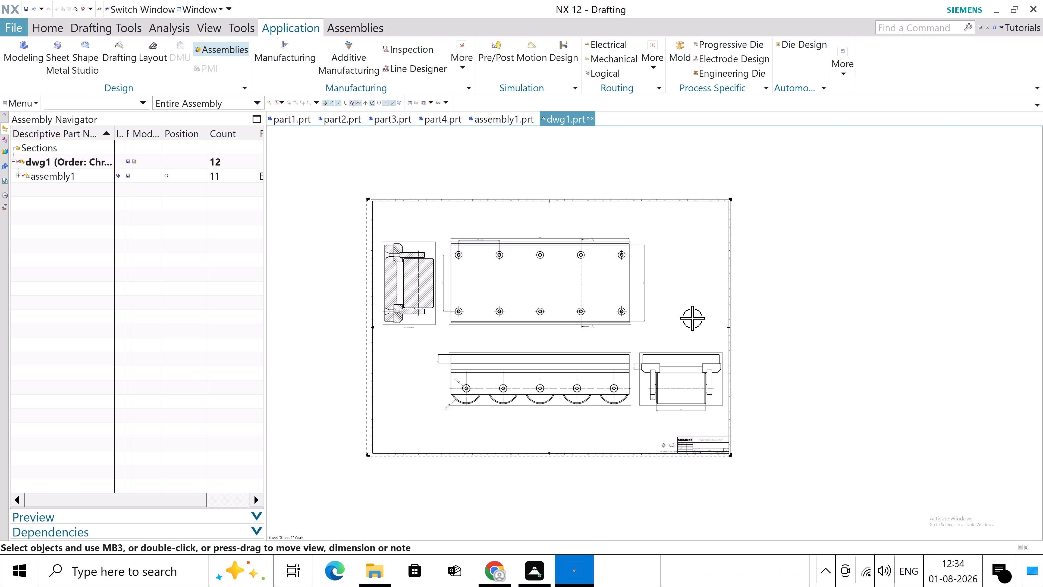
{"action": "scroll", "coordinate": [692, 318], "scroll_direction": "up", "scroll_amount": 1}
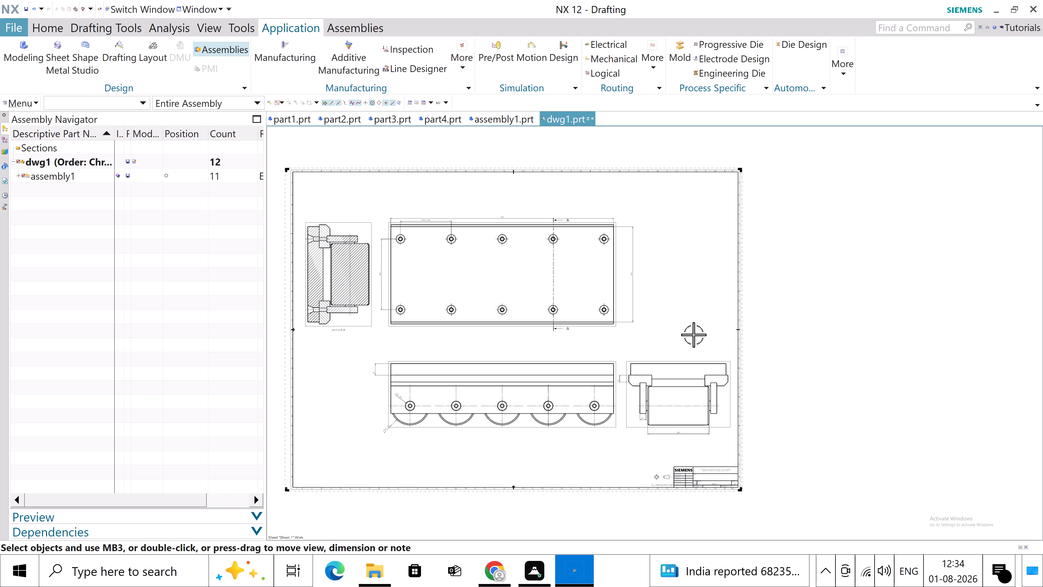
{"action": "scroll", "coordinate": [681, 372], "scroll_direction": "up", "scroll_amount": 1}
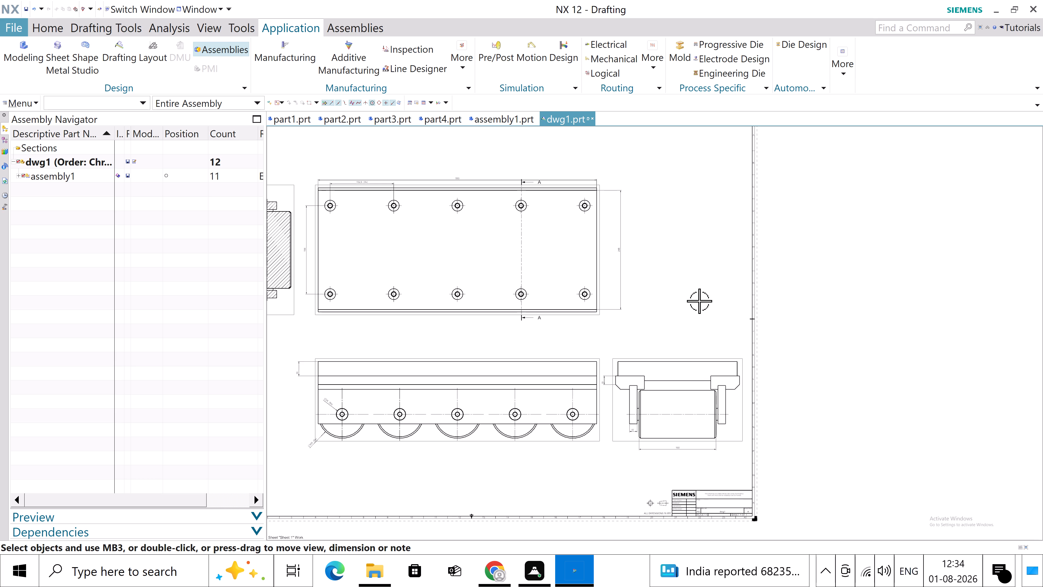
{"action": "scroll", "coordinate": [700, 298], "scroll_direction": "down", "scroll_amount": 1}
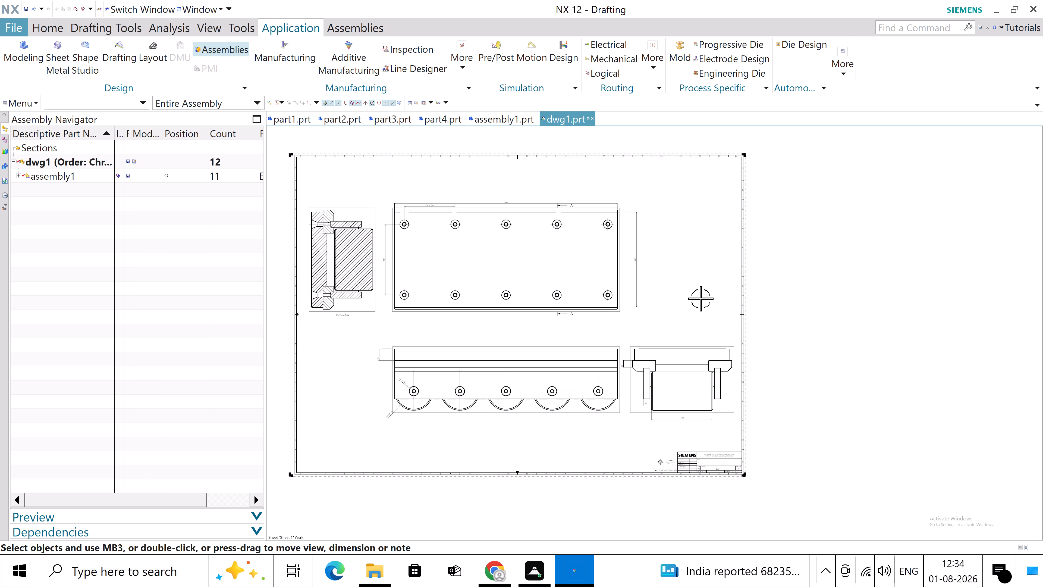
{"action": "scroll", "coordinate": [700, 298], "scroll_direction": "up", "scroll_amount": 1}
{"action": "scroll", "coordinate": [629, 430], "scroll_direction": "up", "scroll_amount": 2}
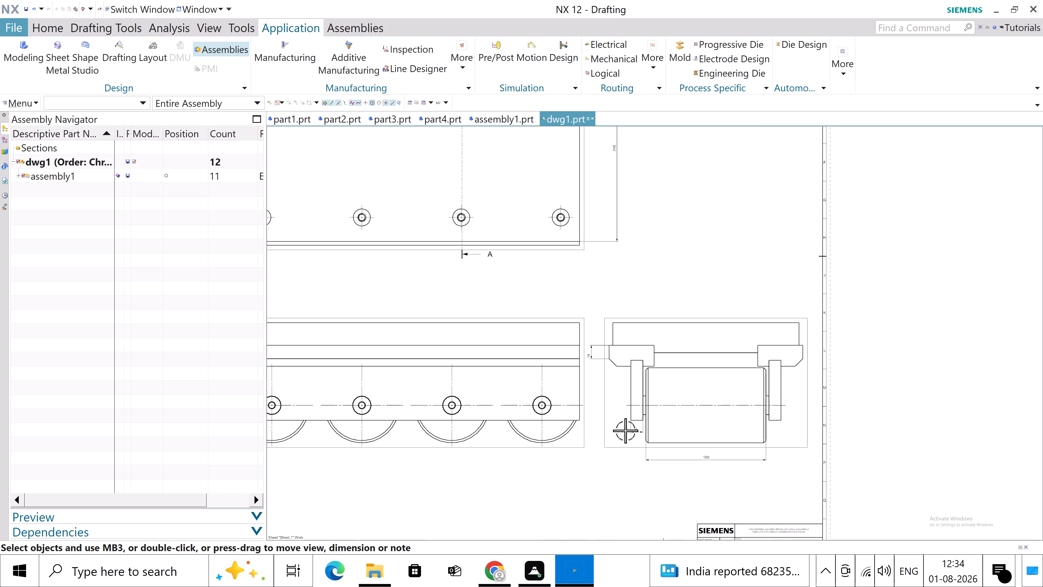
{"action": "scroll", "coordinate": [761, 358], "scroll_direction": "down", "scroll_amount": 3}
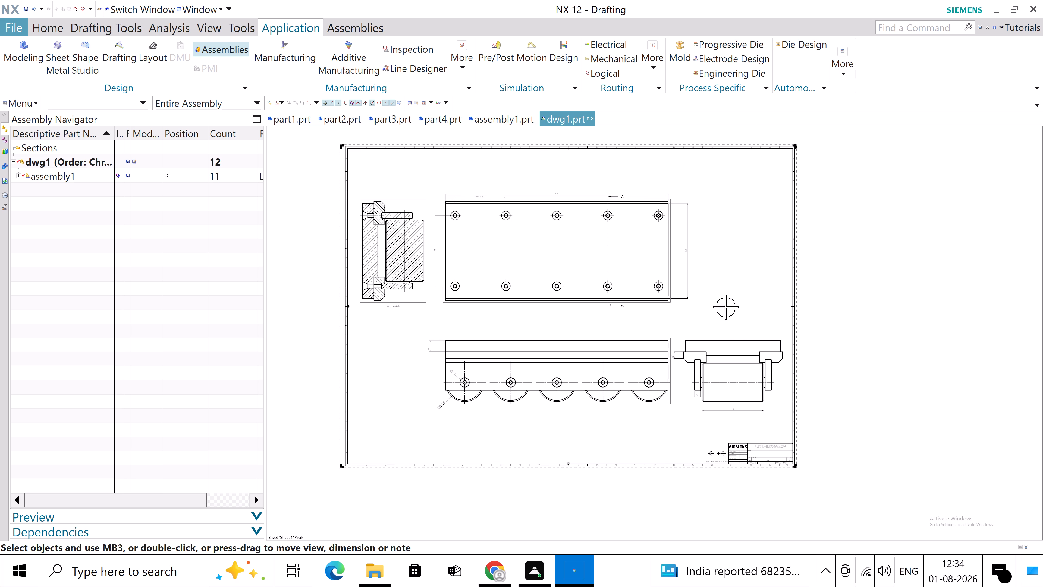
{"action": "scroll", "coordinate": [783, 333], "scroll_direction": "down", "scroll_amount": 2}
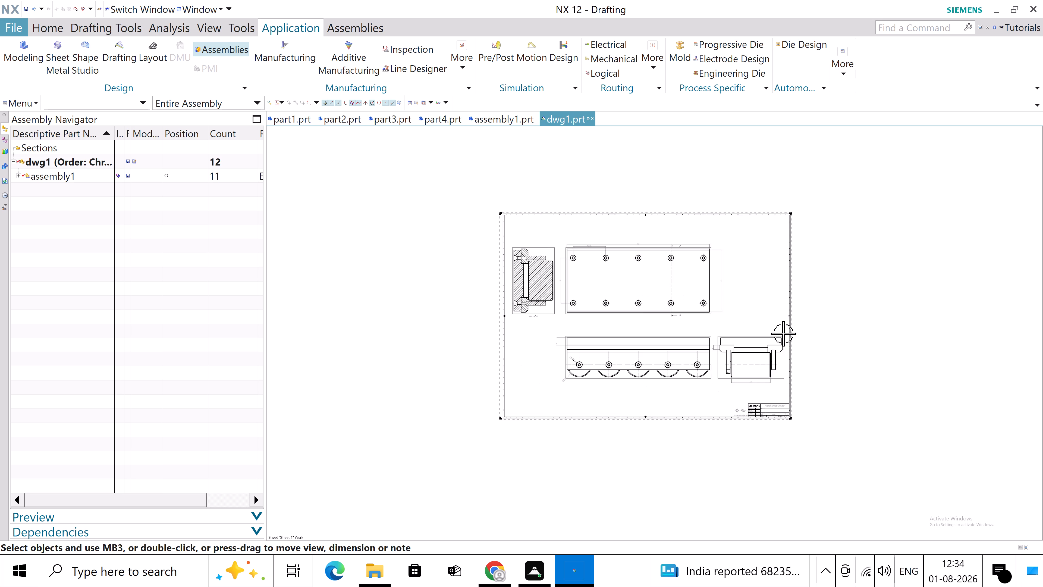
{"action": "scroll", "coordinate": [783, 333], "scroll_direction": "up", "scroll_amount": 3}
{"action": "scroll", "coordinate": [673, 399], "scroll_direction": "down", "scroll_amount": 2}
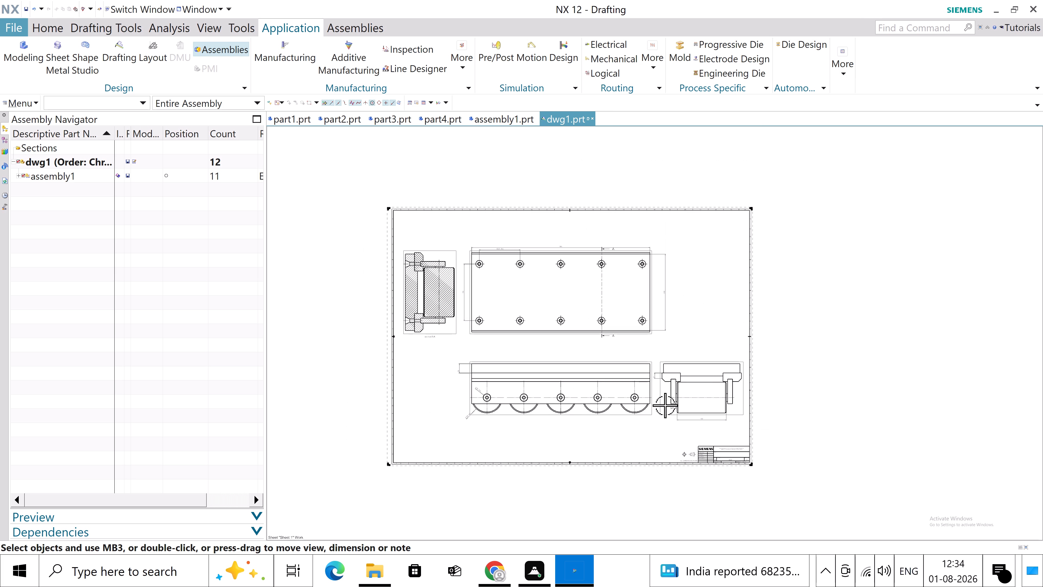
{"action": "scroll", "coordinate": [751, 317], "scroll_direction": "up", "scroll_amount": 1}
{"action": "scroll", "coordinate": [761, 265], "scroll_direction": "down", "scroll_amount": 1}
{"action": "scroll", "coordinate": [696, 350], "scroll_direction": "up", "scroll_amount": 1}
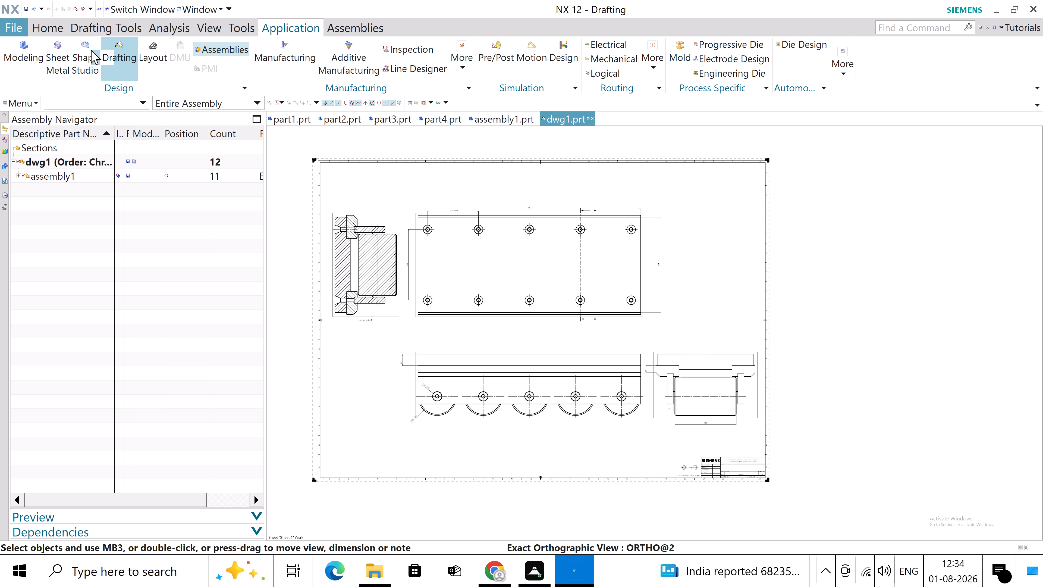
Save the drawing as dwg1.prt in the folder E:\nx cad files 01-08-2026.
{"action": "left_click", "coordinate": [15, 29]}
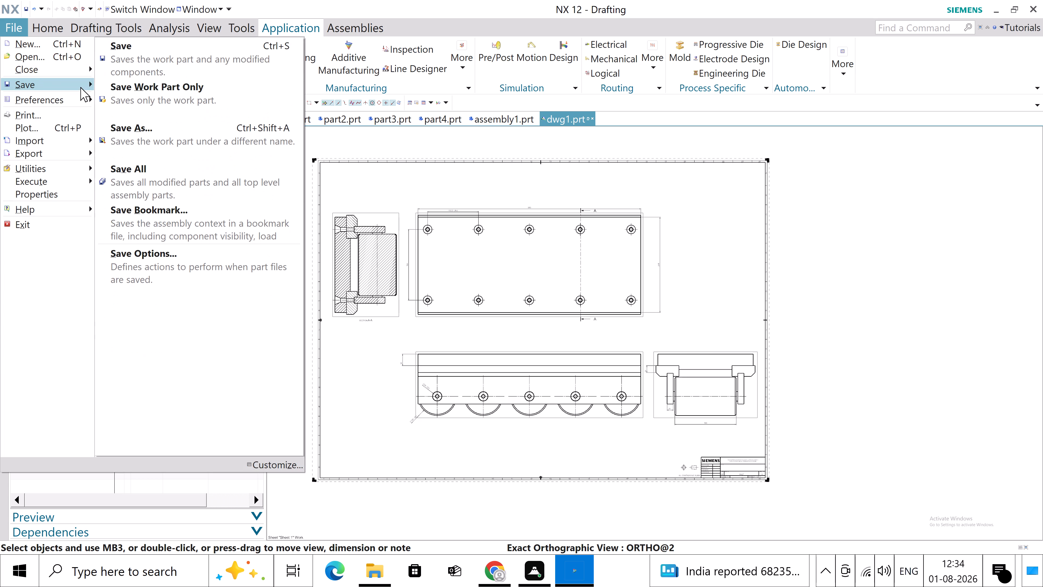
{"action": "left_click", "coordinate": [135, 63]}
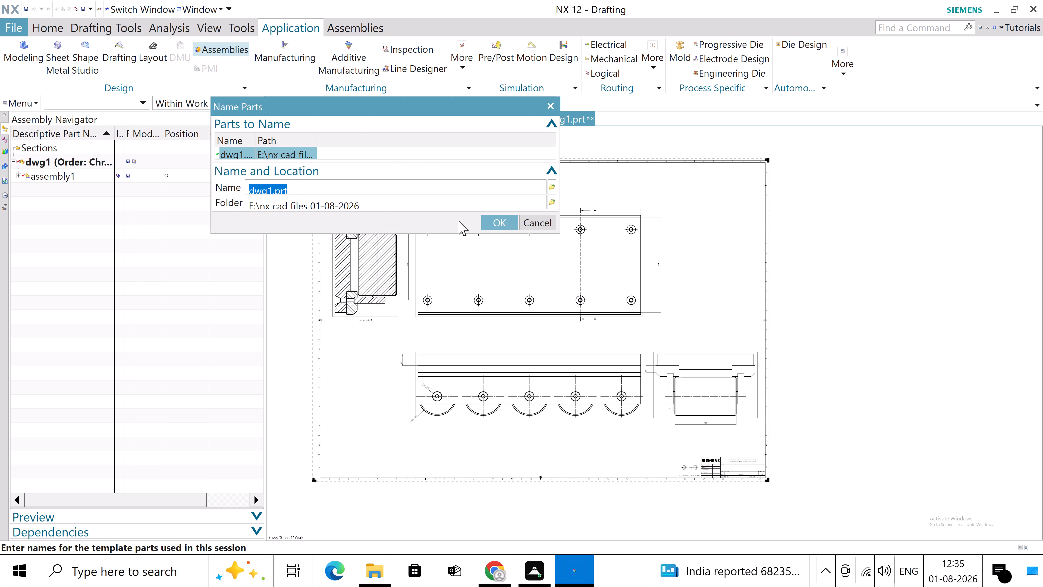
{"action": "left_click", "coordinate": [503, 221]}
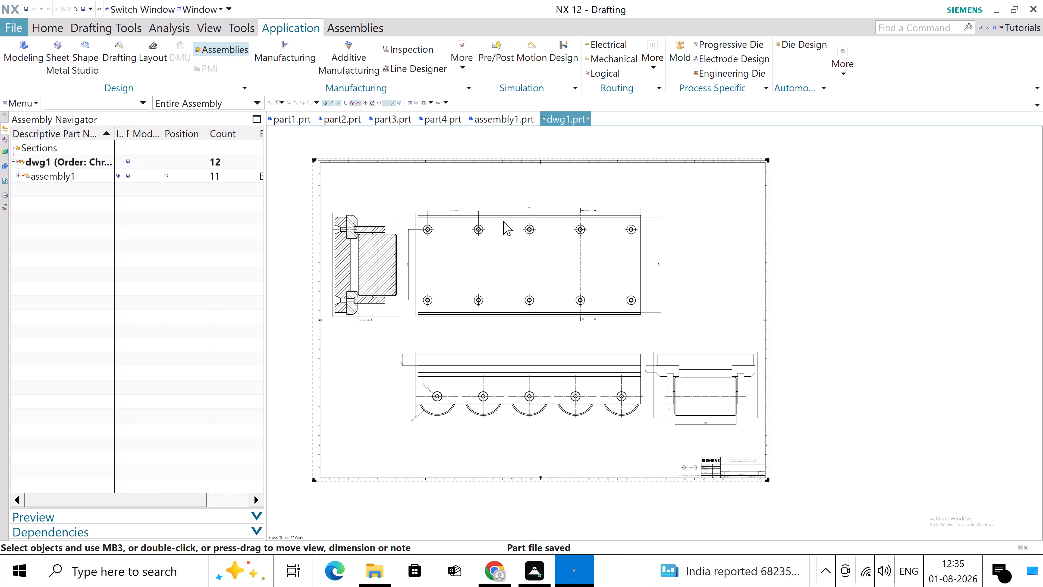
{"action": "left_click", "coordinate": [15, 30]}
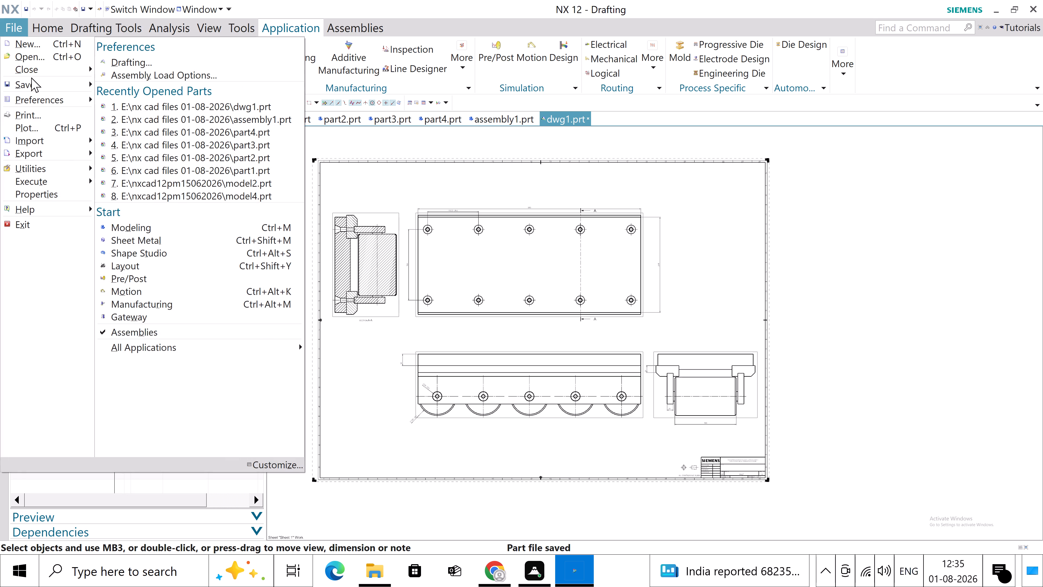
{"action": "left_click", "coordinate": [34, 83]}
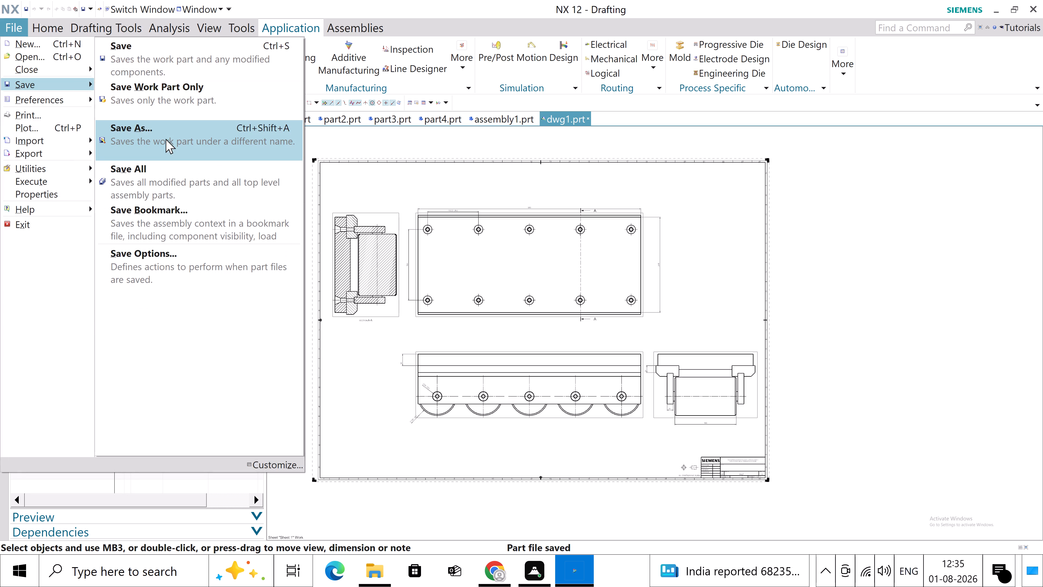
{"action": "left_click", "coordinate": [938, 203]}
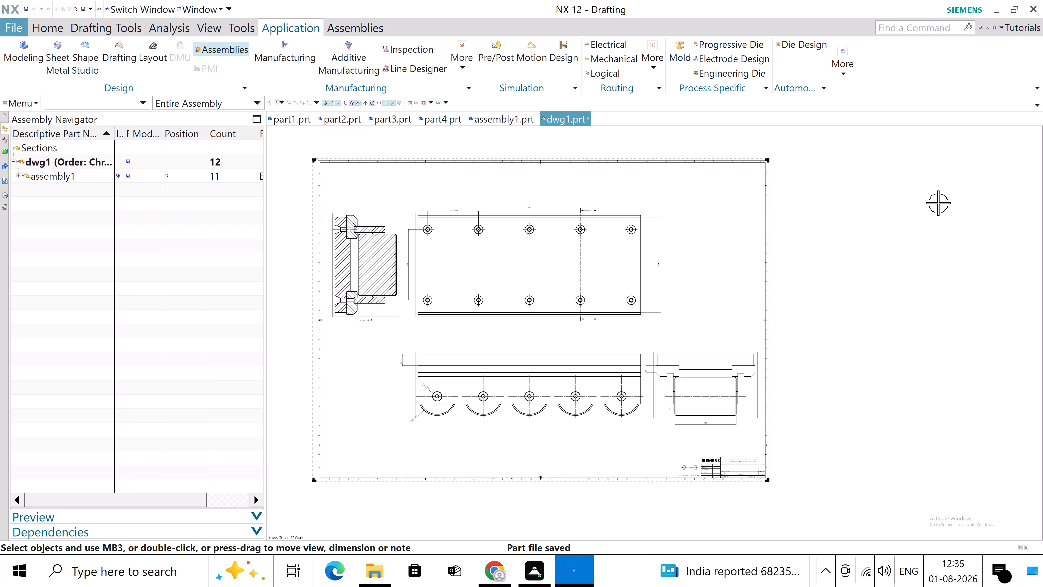
Start a plot of Sheet 1 (A0) with JPEG as the printer and the system profile.
{"action": "key", "text": "ctrl+p"}
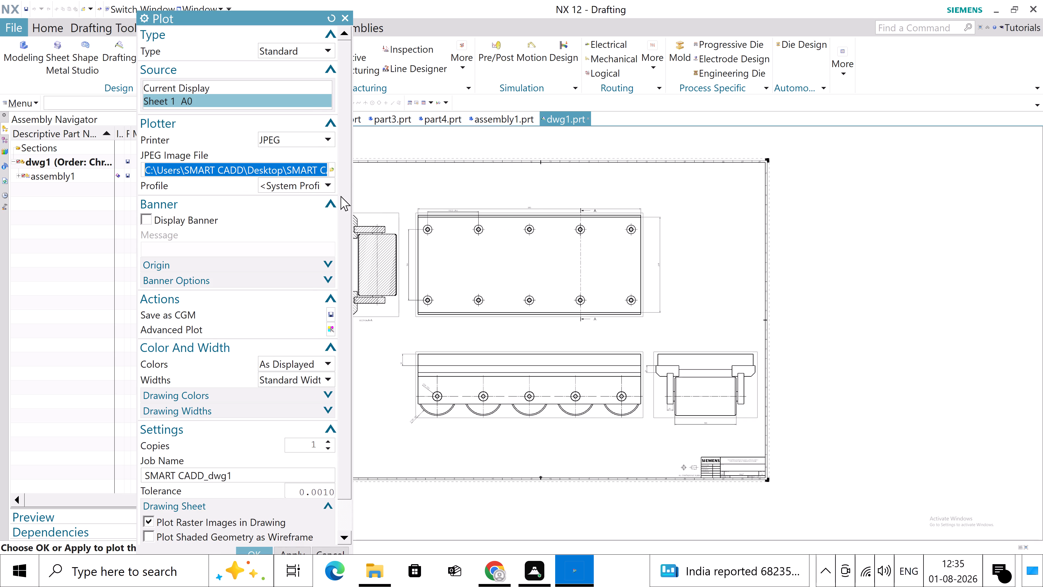
{"action": "left_click", "coordinate": [328, 137]}
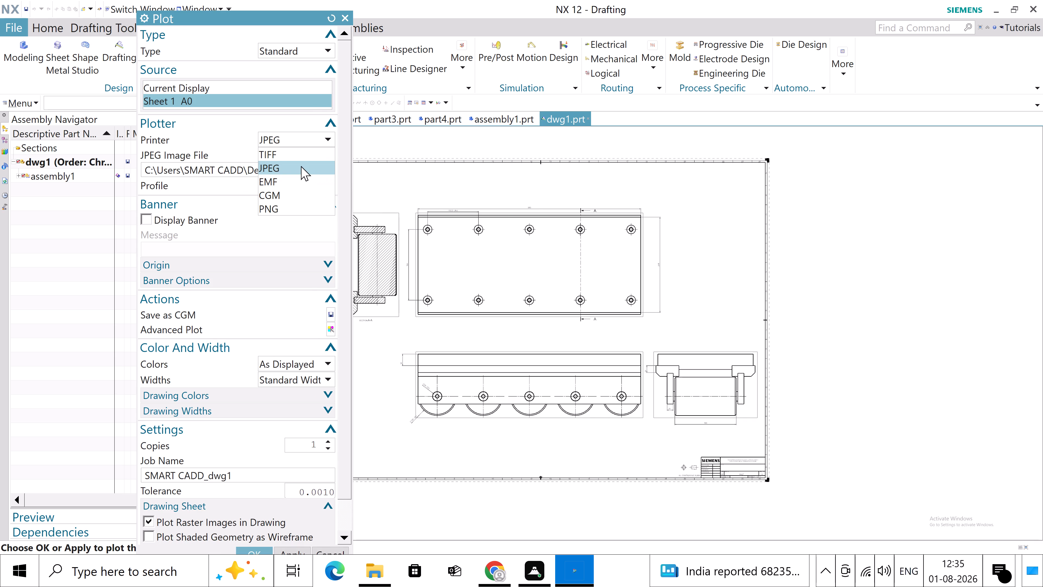
{"action": "left_click", "coordinate": [301, 166]}
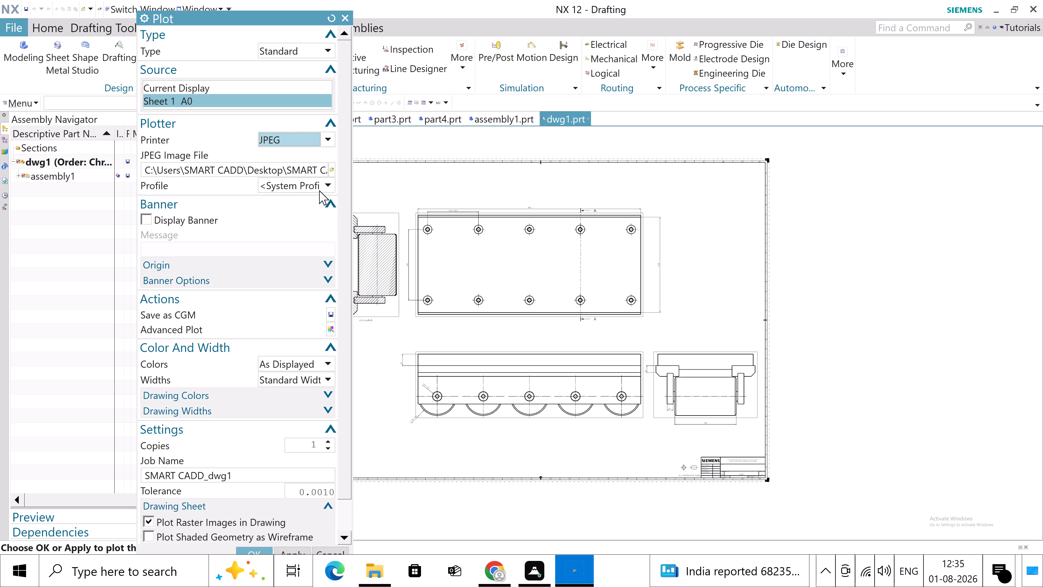
{"action": "left_click", "coordinate": [327, 186]}
{"action": "left_click", "coordinate": [327, 186]}
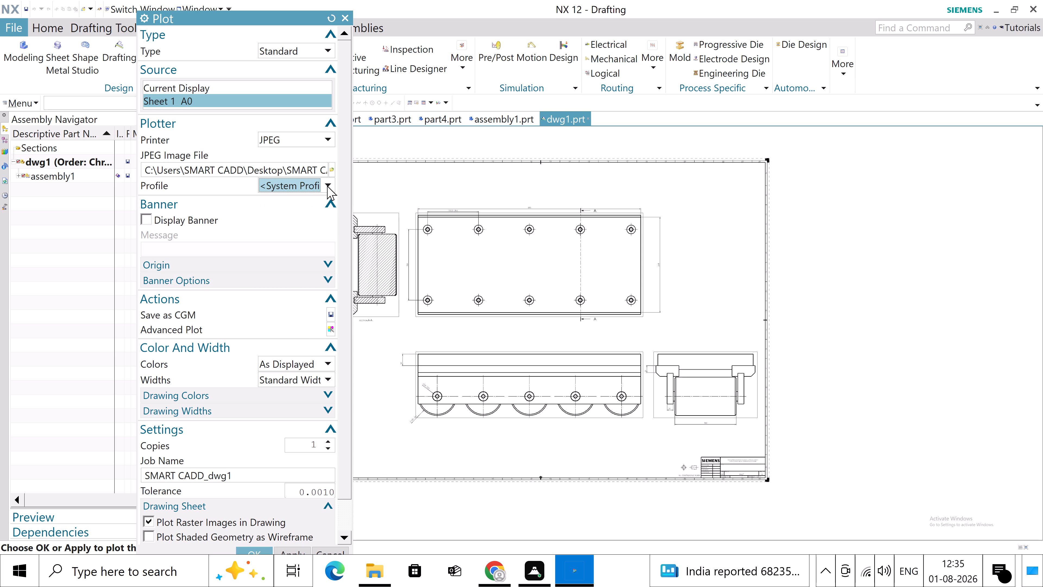
Choose the nx cad files 01-08-2026 folder on drive E as the destination for the plotted JPEG image.
{"action": "left_click", "coordinate": [329, 171]}
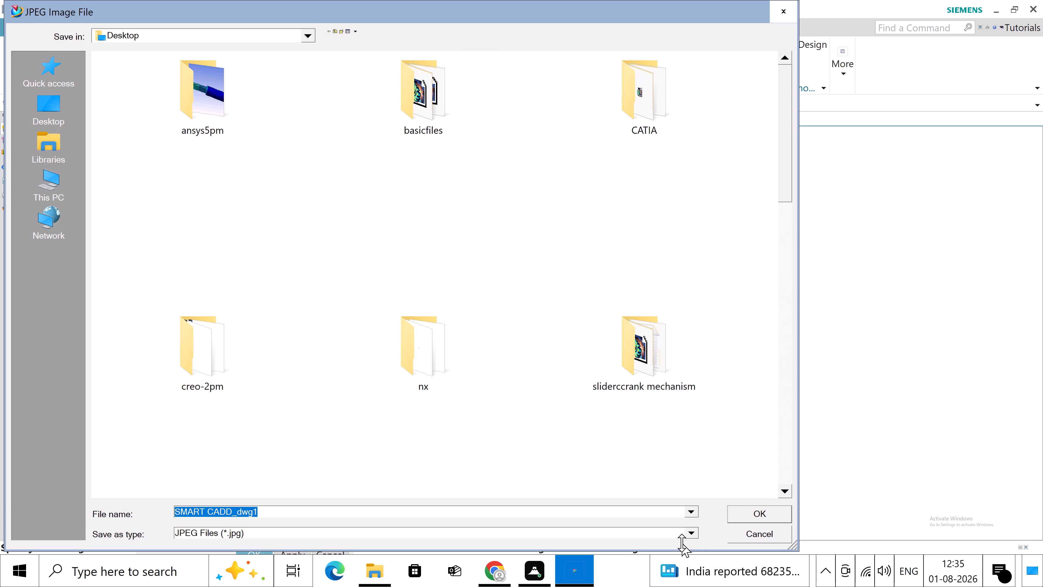
{"action": "left_click", "coordinate": [693, 534]}
{"action": "left_click", "coordinate": [693, 534]}
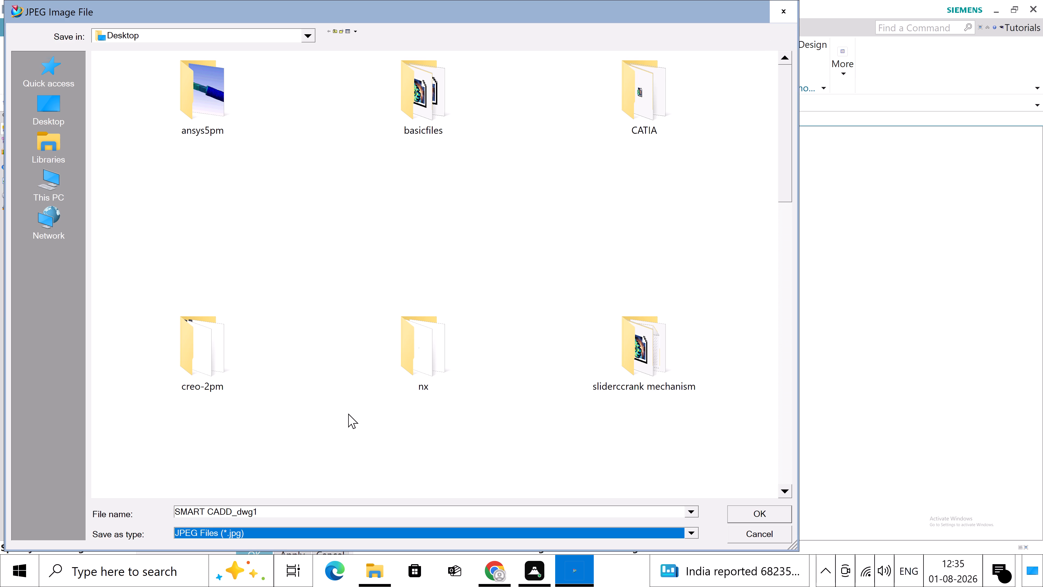
{"action": "left_click", "coordinate": [56, 190]}
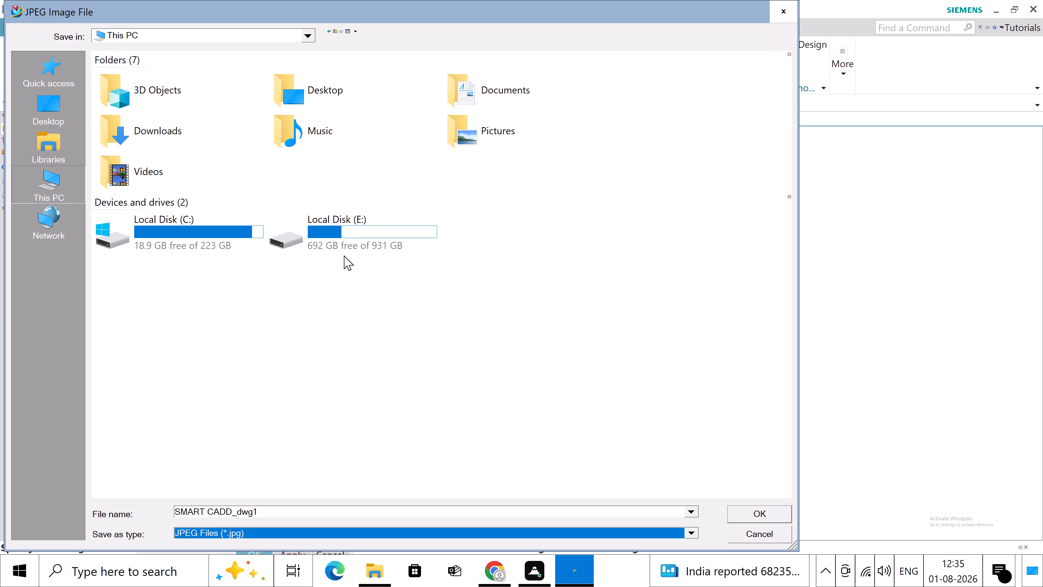
{"action": "double_click", "coordinate": [368, 241]}
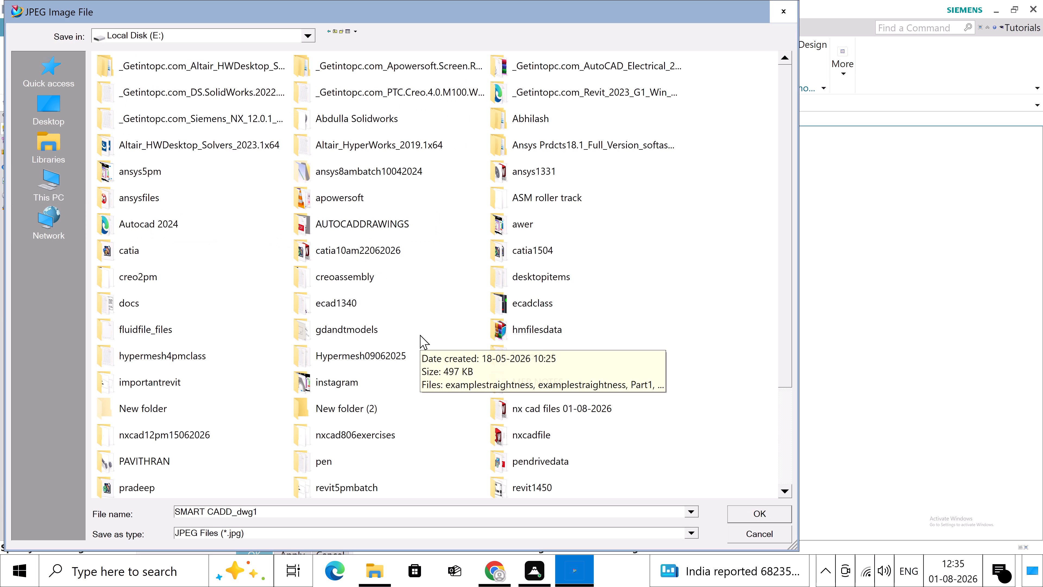
{"action": "scroll", "coordinate": [420, 336], "scroll_direction": "down", "scroll_amount": 1}
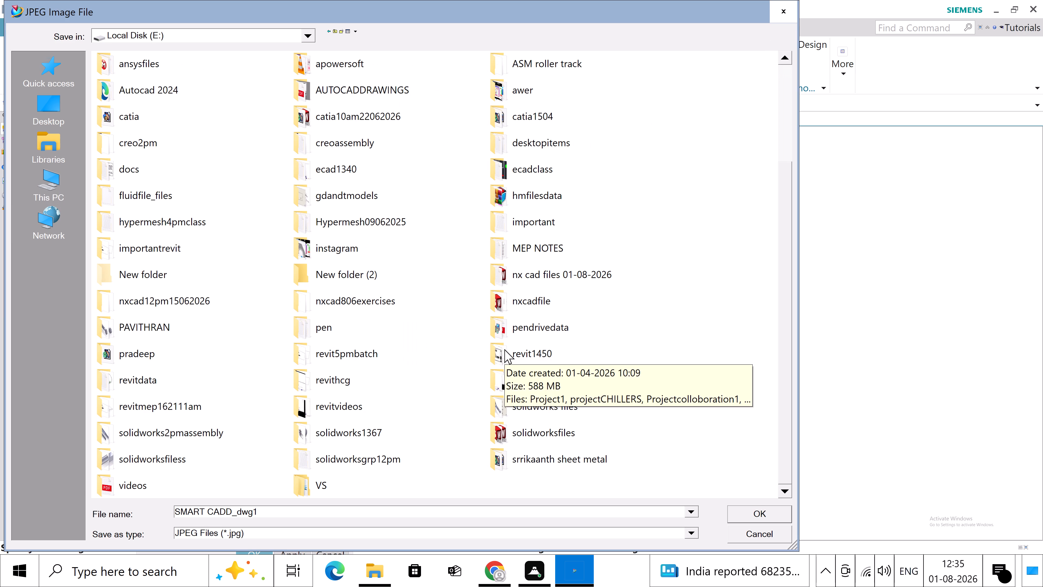
{"action": "double_click", "coordinate": [573, 274]}
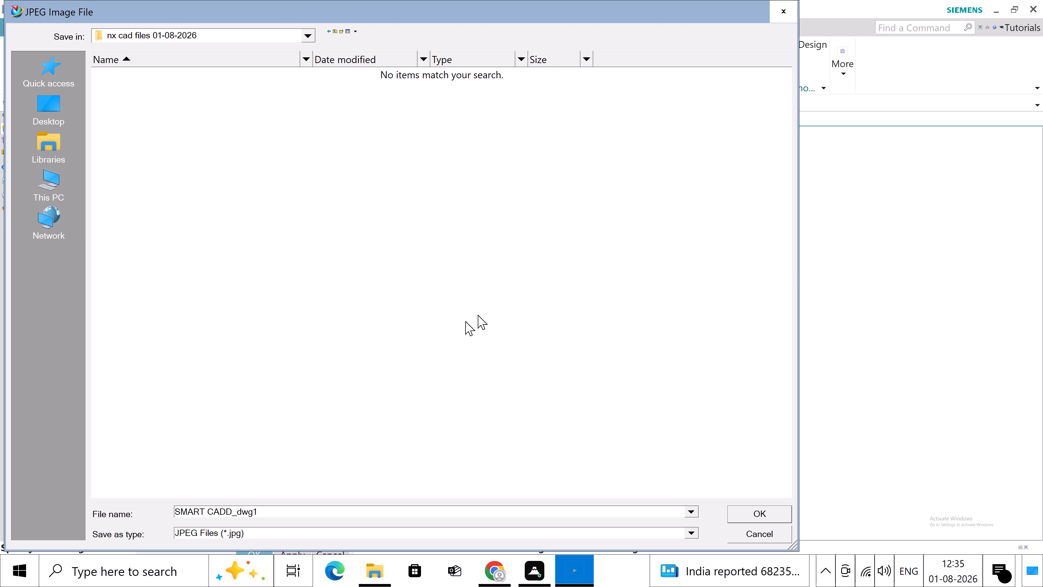
Name the JPEG image file Draftingfilerollertrack and run the plot of Sheet 1.
{"action": "left_click", "coordinate": [280, 510]}
{"action": "left_click_drag", "start_coordinate": [280, 510], "coordinate": [12, 517]}
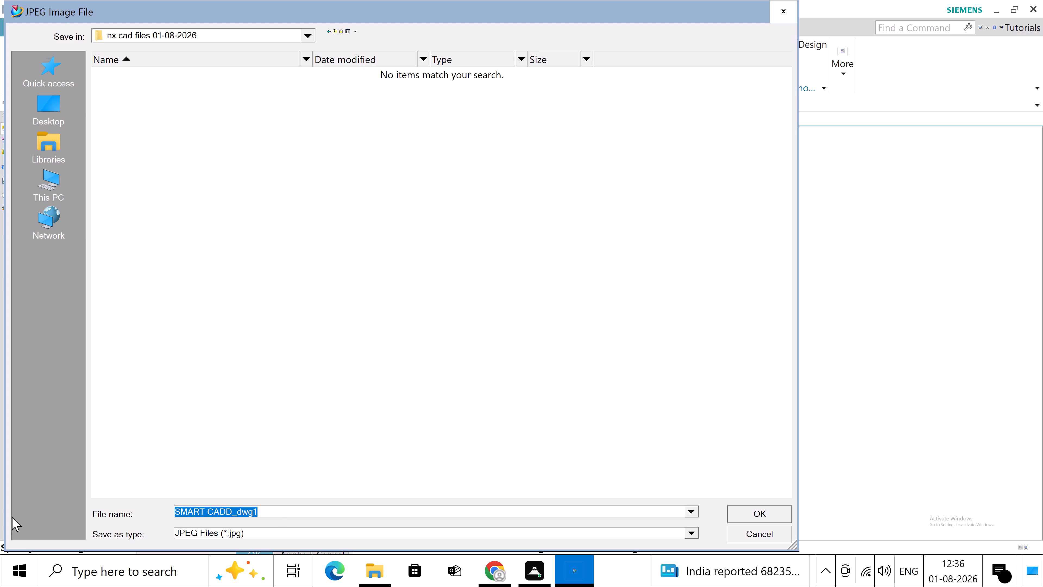
{"action": "type", "text": "drafting"}
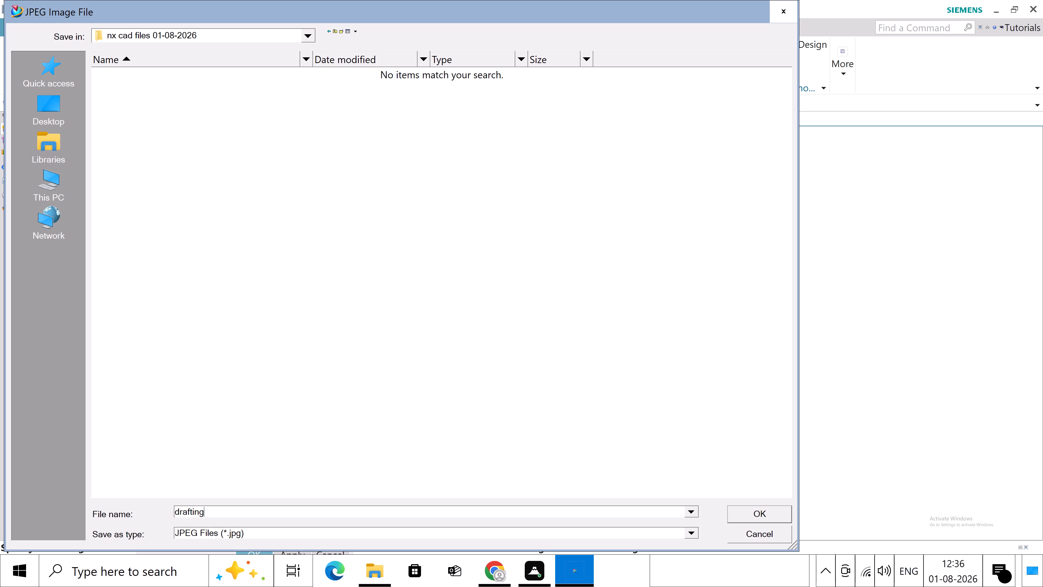
{"action": "key", "text": "Left"}
{"action": "key", "text": "Left"}
{"action": "key", "text": "Left"}
{"action": "key", "text": "Left"}
{"action": "key", "text": "Left"}
{"action": "key", "text": "Left"}
{"action": "key", "text": "Left"}
{"action": "key", "text": "Left"}
{"action": "key", "text": "Left"}
{"action": "key", "text": "Left"}
{"action": "key", "text": "Left"}
{"action": "key", "text": "Left"}
{"action": "key", "text": "Left"}
{"action": "key", "text": "Left"}
{"action": "key", "text": "Left"}
{"action": "key", "text": "Left"}
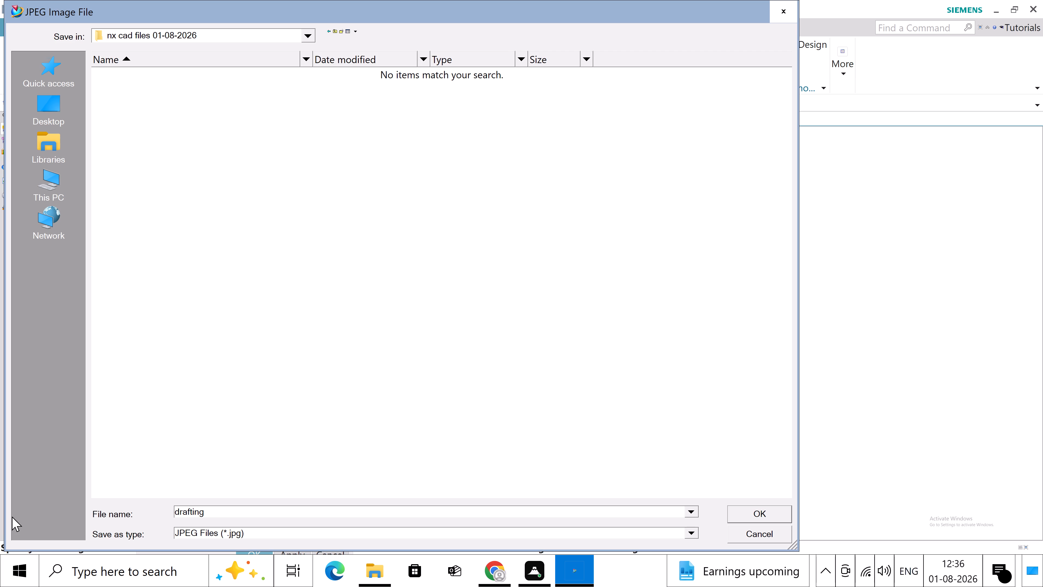
{"action": "key", "text": "Delete"}
{"action": "key", "text": "shift+d"}
{"action": "key", "text": "Right"}
{"action": "key", "text": "Right"}
{"action": "key", "text": "Right"}
{"action": "key", "text": "Right"}
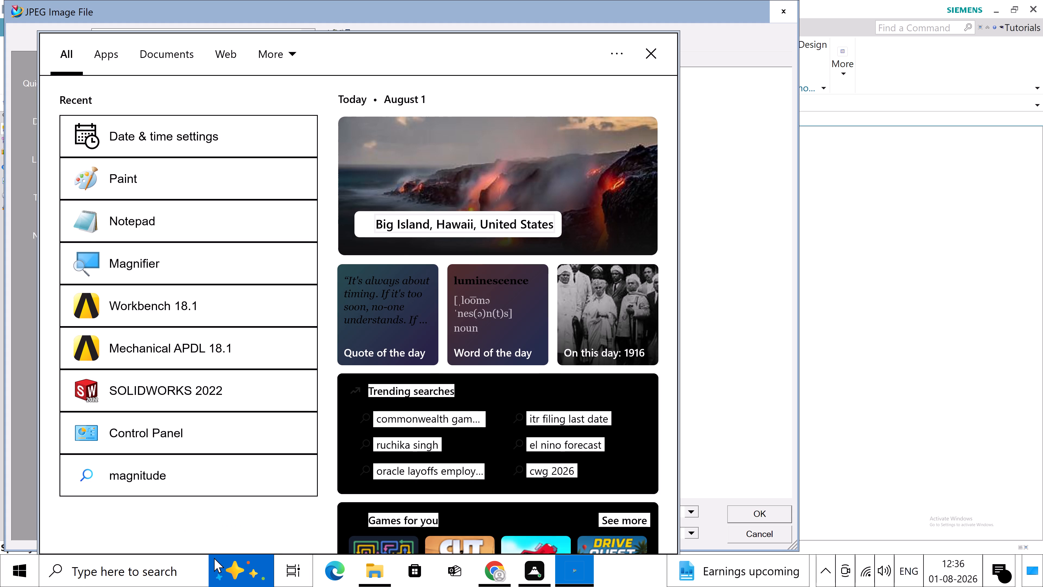
{"action": "left_click", "coordinate": [851, 228]}
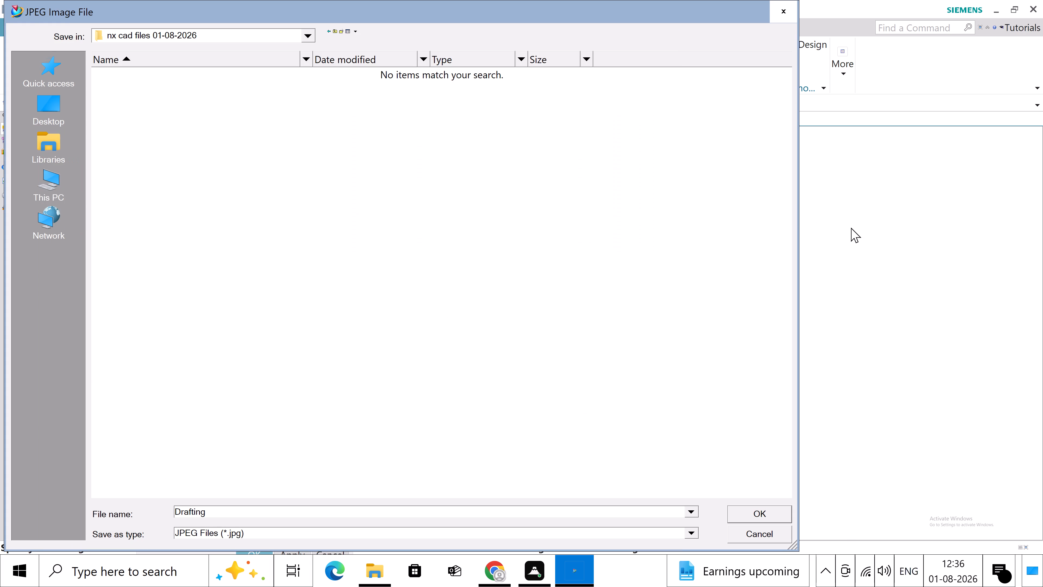
{"action": "left_click", "coordinate": [218, 511]}
{"action": "type", "text": "file"}
{"action": "key", "text": "r"}
{"action": "type", "text": "oller"}
{"action": "type", "text": "track"}
{"action": "left_click", "coordinate": [759, 513]}
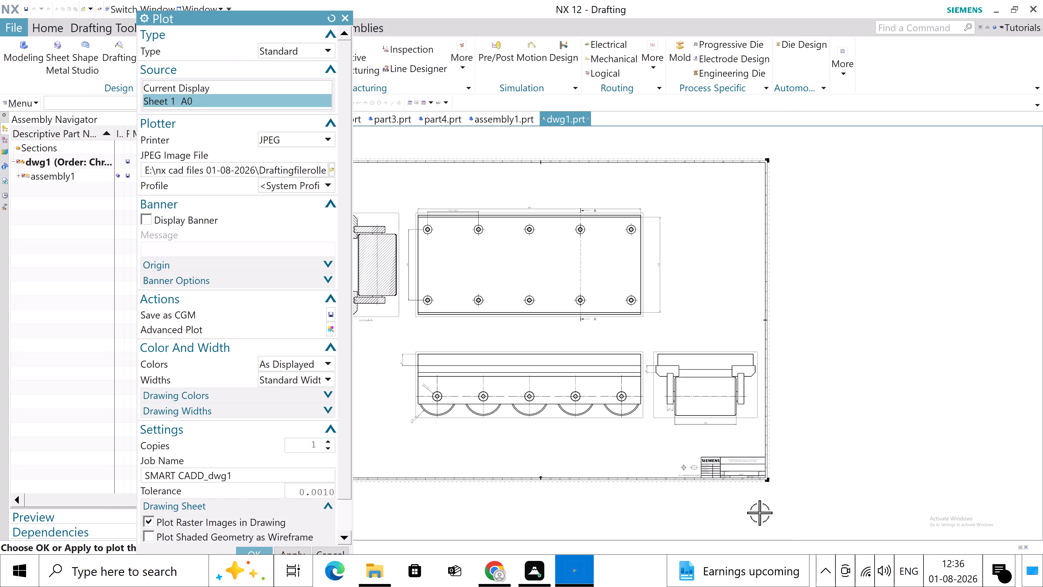
{"action": "left_click", "coordinate": [252, 548]}
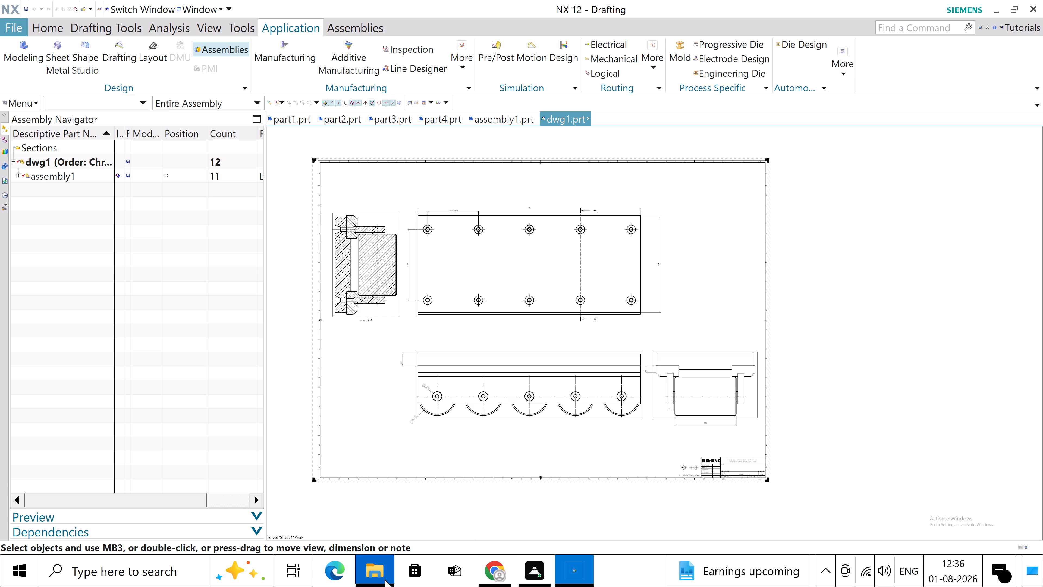
Switch to File Explorer and open the file location of the recent file Draftingfilerollertrack.
{"action": "left_click", "coordinate": [363, 578]}
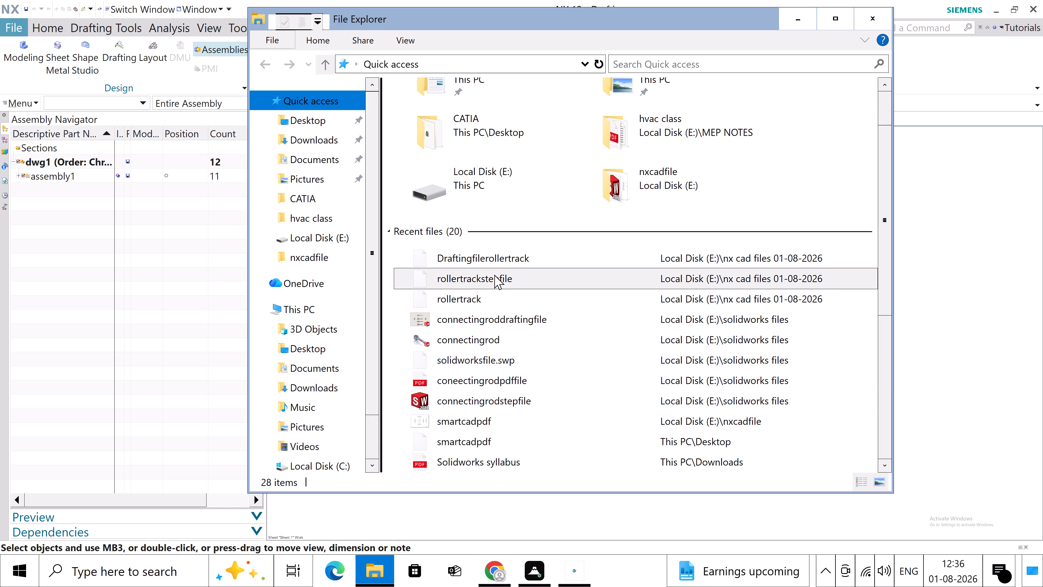
{"action": "right_click", "coordinate": [493, 257]}
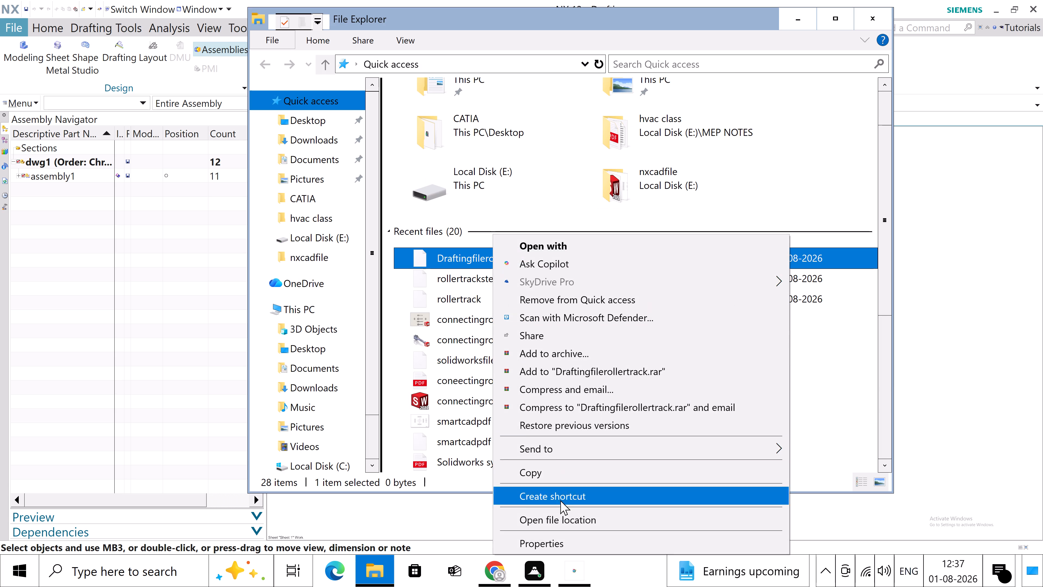
{"action": "left_click", "coordinate": [563, 520]}
{"action": "left_click", "coordinate": [484, 355]}
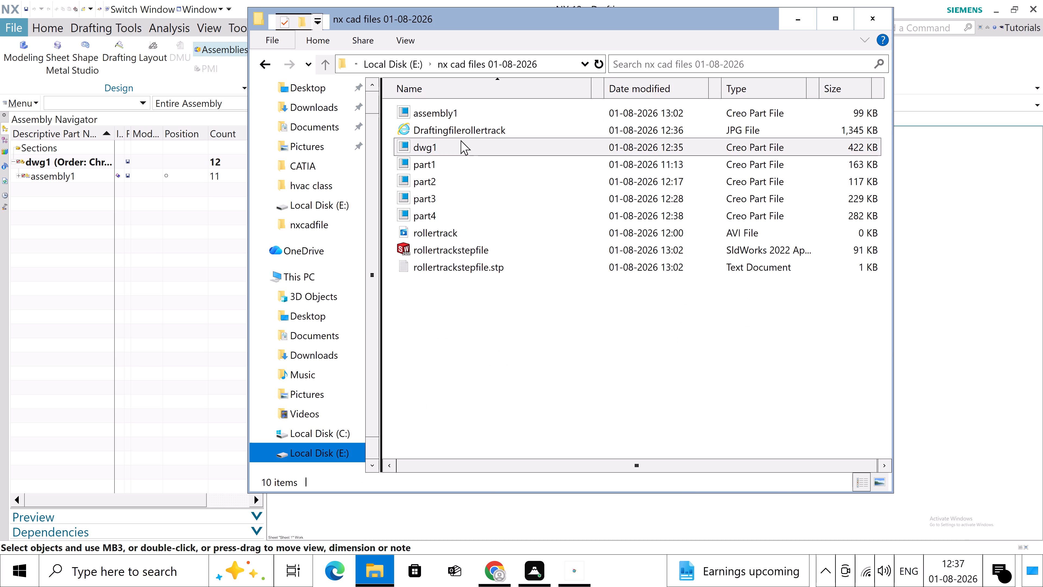
Check the assembly1, Draftingfilerollertrack, rollertrack and rollertrackstepfile entries in the nx cad files 01-08-2026 folder.
{"action": "left_click", "coordinate": [446, 111]}
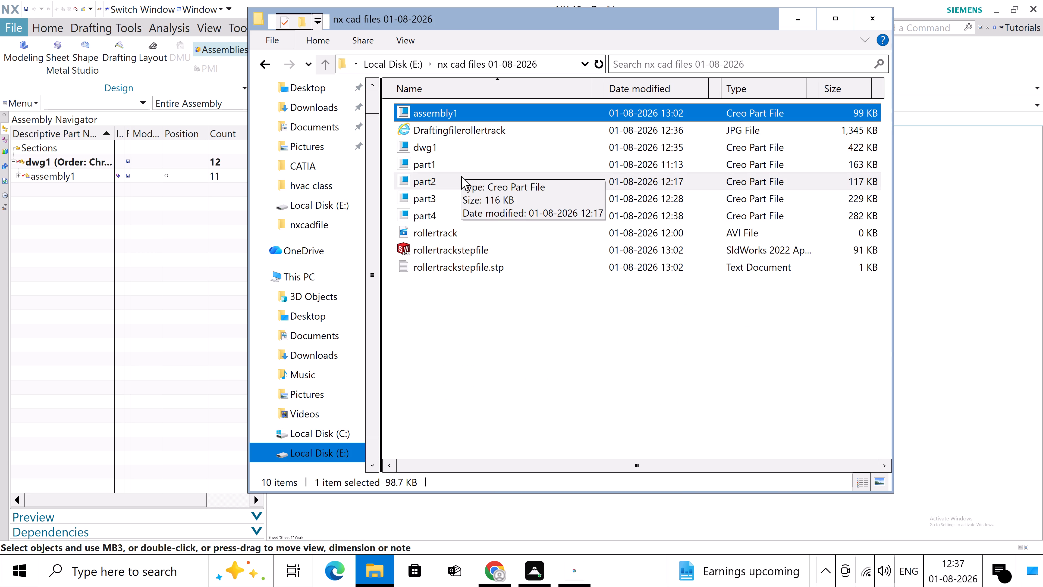
{"action": "left_click", "coordinate": [463, 135]}
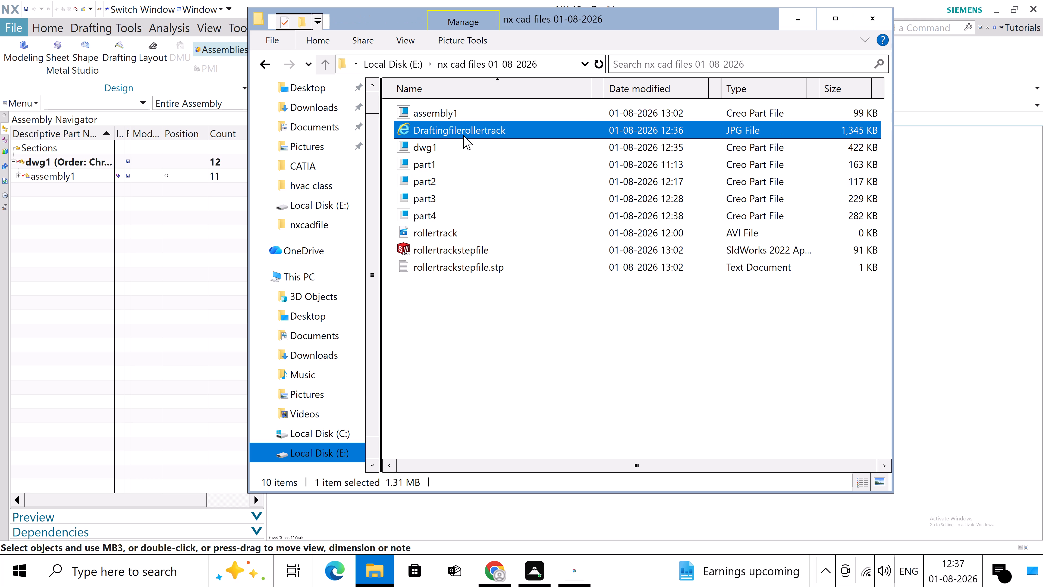
{"action": "left_click", "coordinate": [474, 344]}
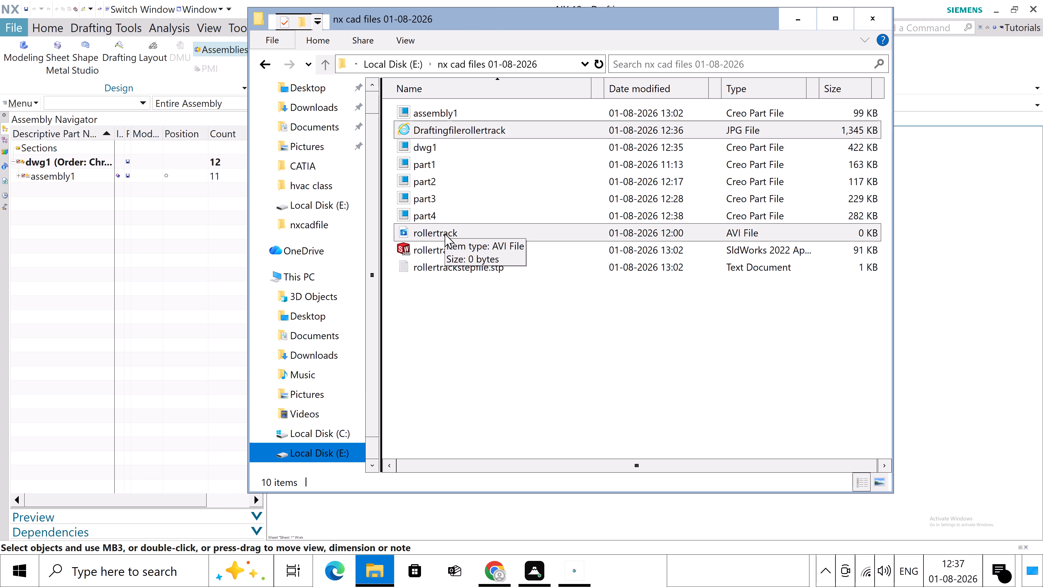
{"action": "left_click", "coordinate": [445, 233]}
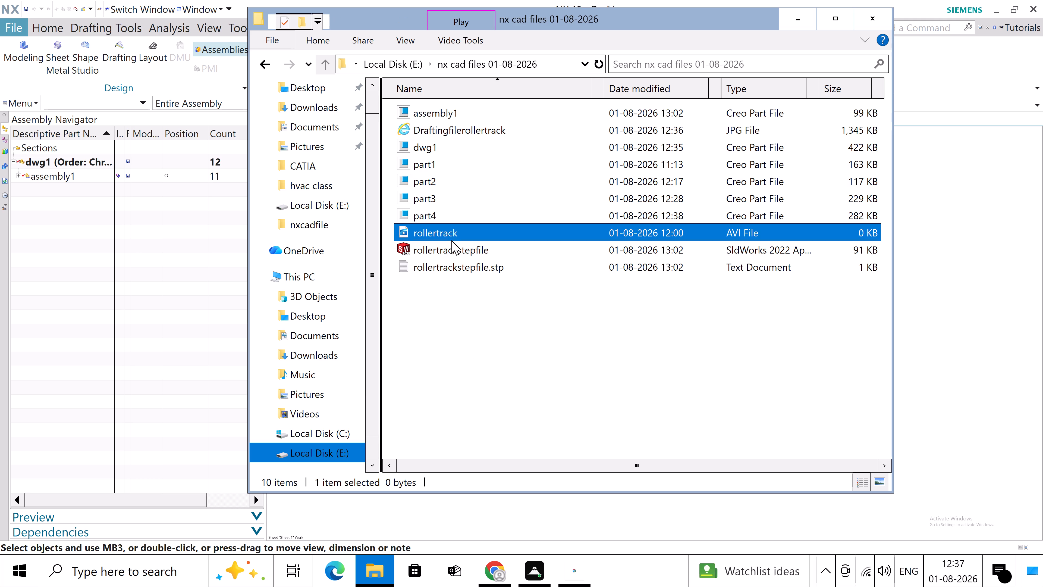
{"action": "left_click", "coordinate": [453, 252]}
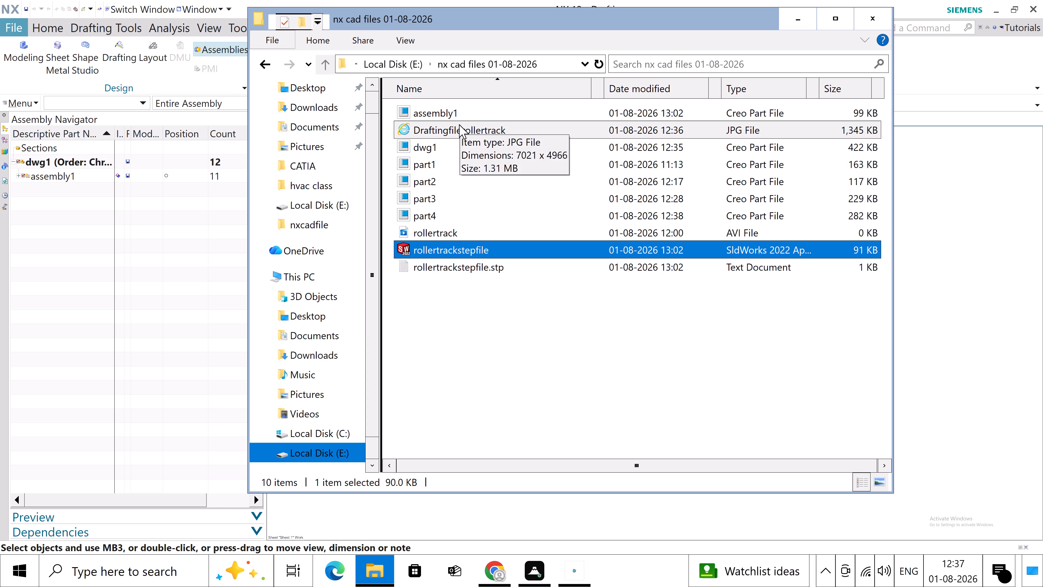
{"action": "left_click", "coordinate": [455, 112]}
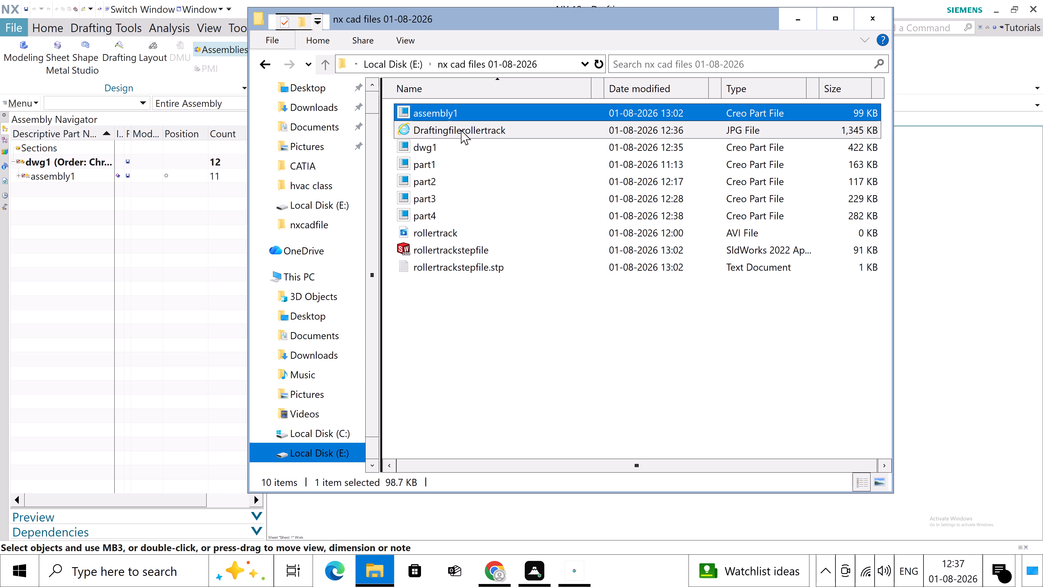
{"action": "left_click", "coordinate": [461, 130]}
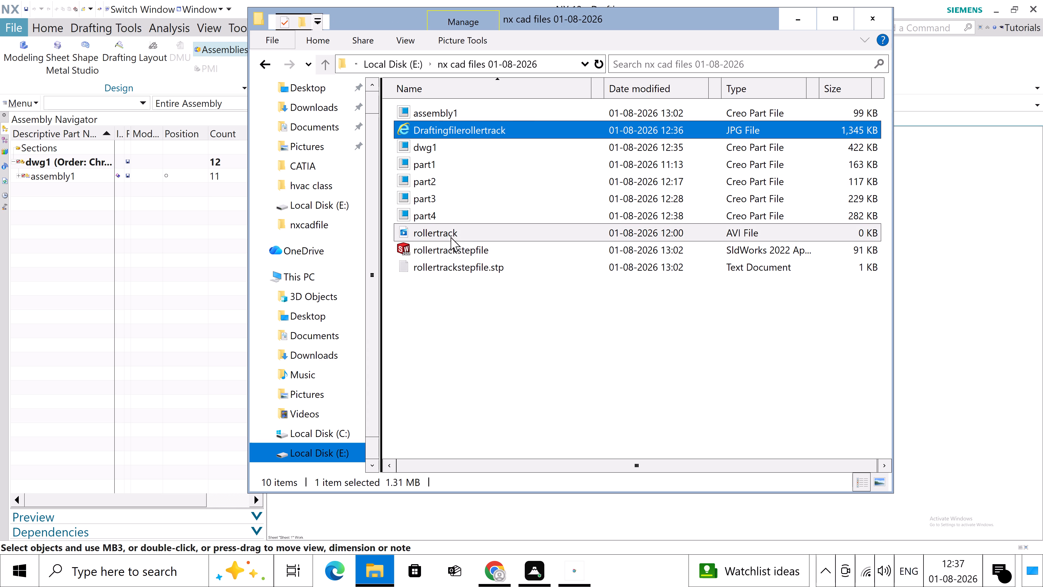
{"action": "left_click", "coordinate": [457, 251]}
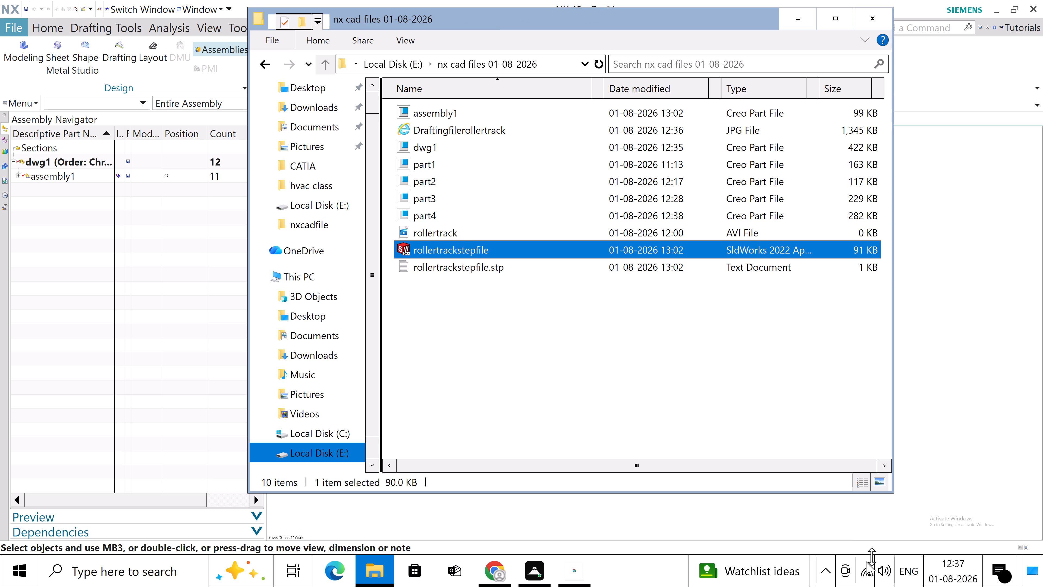
Synchronize the computer's clock with the time server in the Windows date and time settings, and return to the project folder.
{"action": "left_click", "coordinate": [125, 569]}
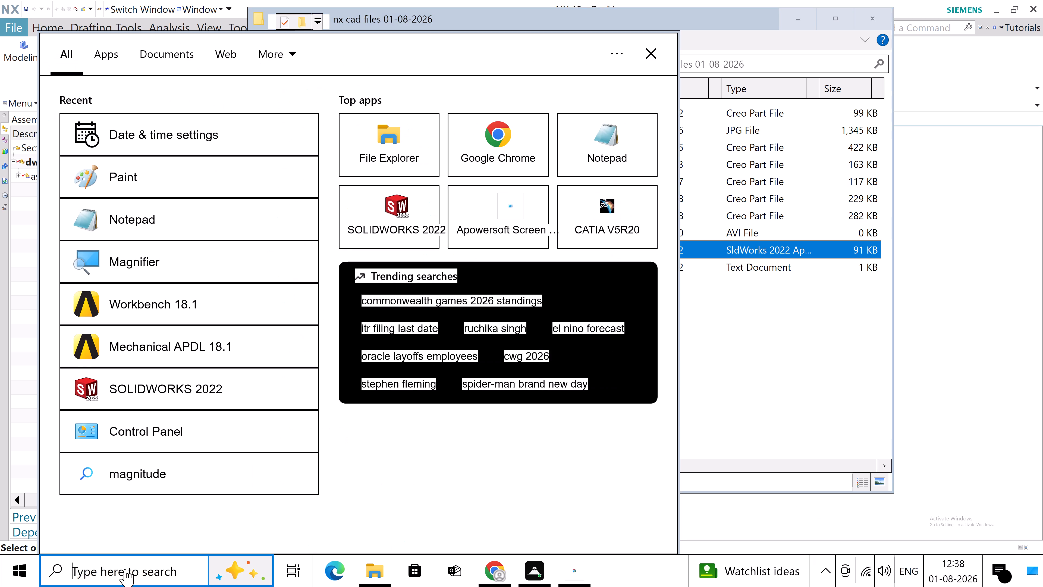
{"action": "type", "text": "date"}
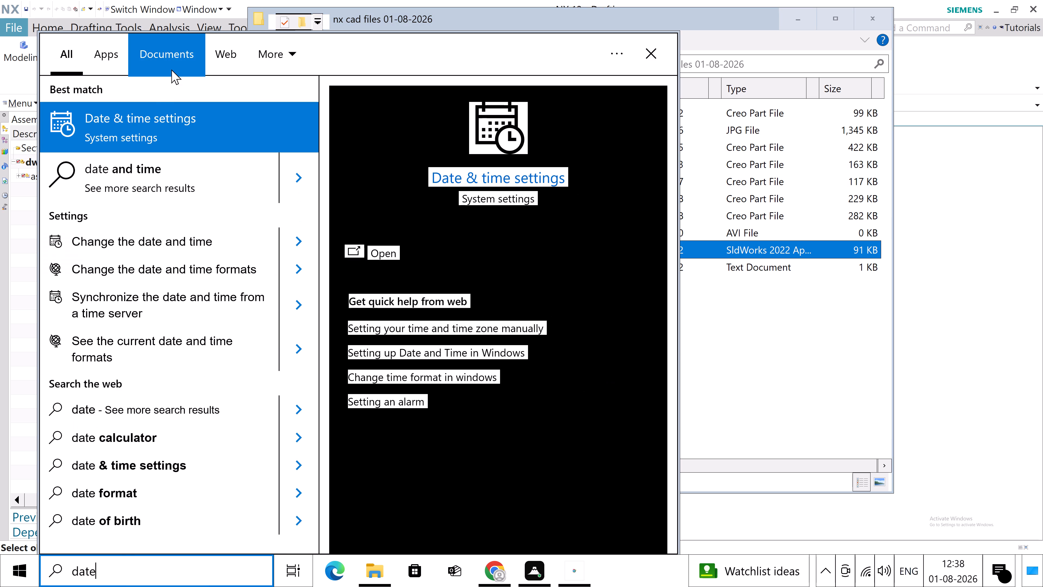
{"action": "left_click", "coordinate": [159, 119]}
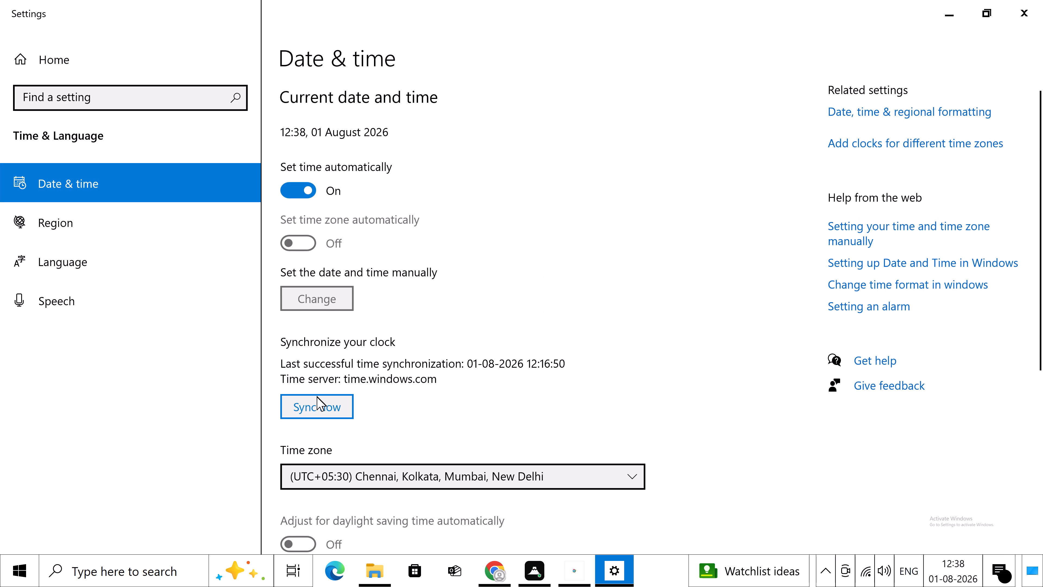
{"action": "left_click", "coordinate": [317, 403]}
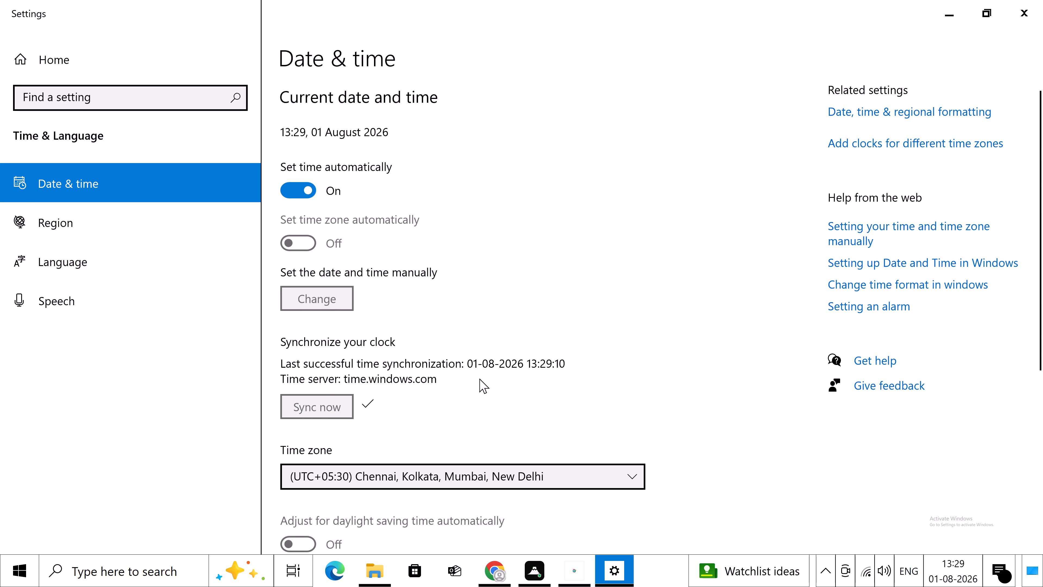
{"action": "left_click", "coordinate": [948, 17]}
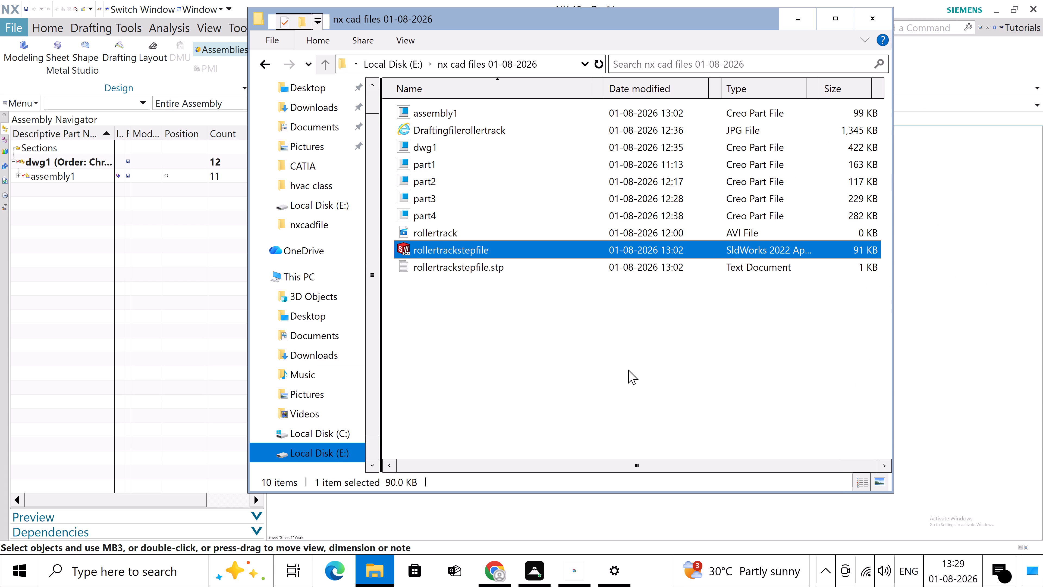
Review the dwg1, assembly1, Draftingfilerollertrack and rollertrackstepfile files in the project folder.
{"action": "left_click", "coordinate": [628, 370]}
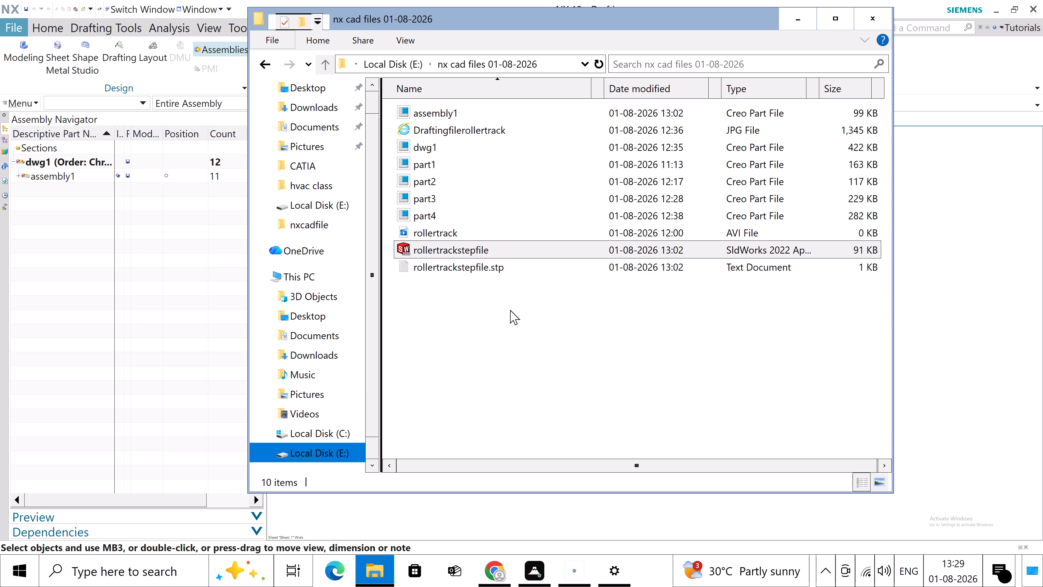
{"action": "left_click", "coordinate": [447, 147]}
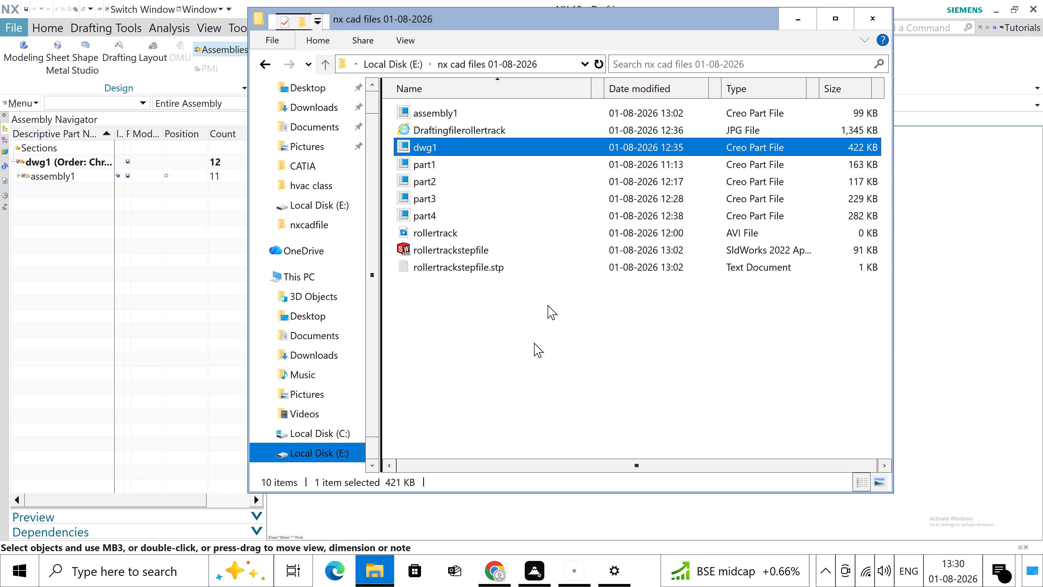
{"action": "left_click", "coordinate": [457, 118]}
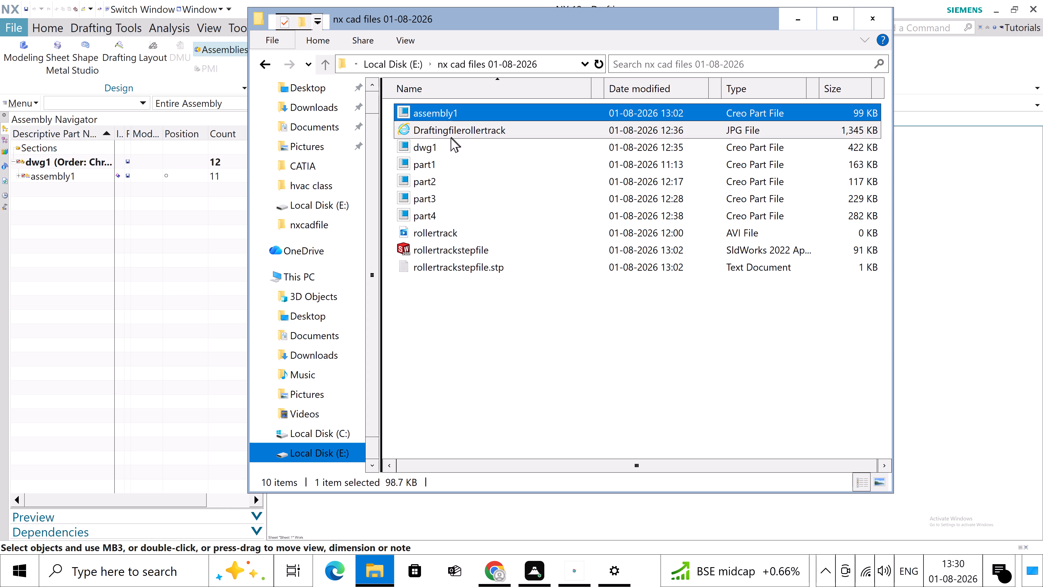
{"action": "left_click", "coordinate": [452, 131]}
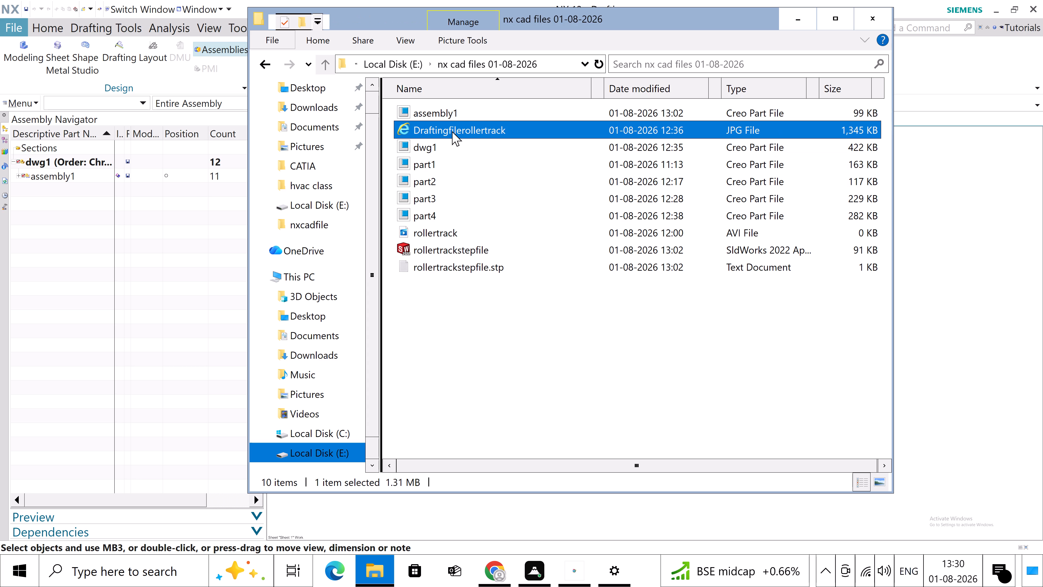
{"action": "left_click", "coordinate": [441, 251]}
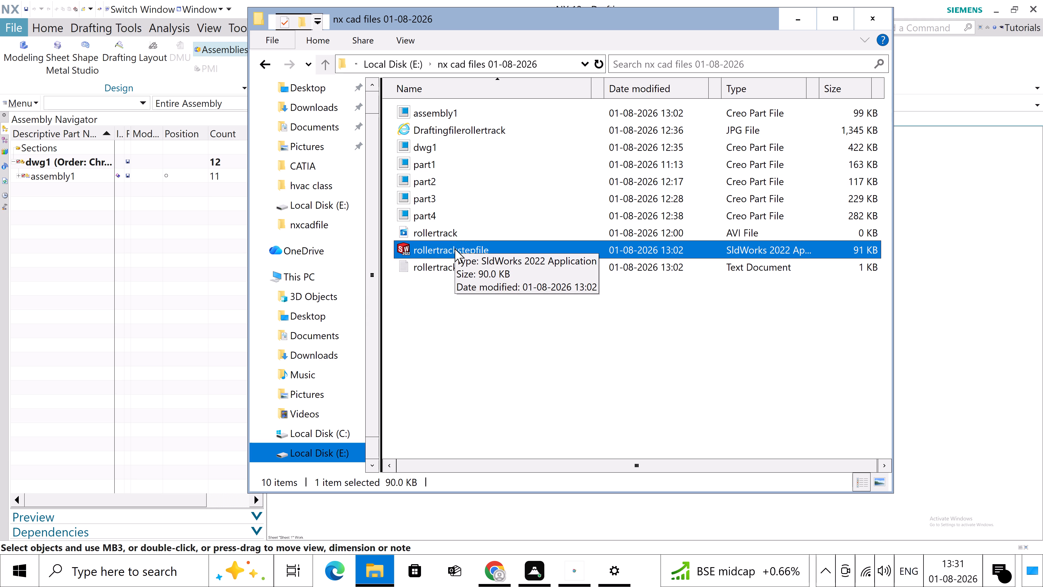
{"action": "left_click", "coordinate": [465, 132]}
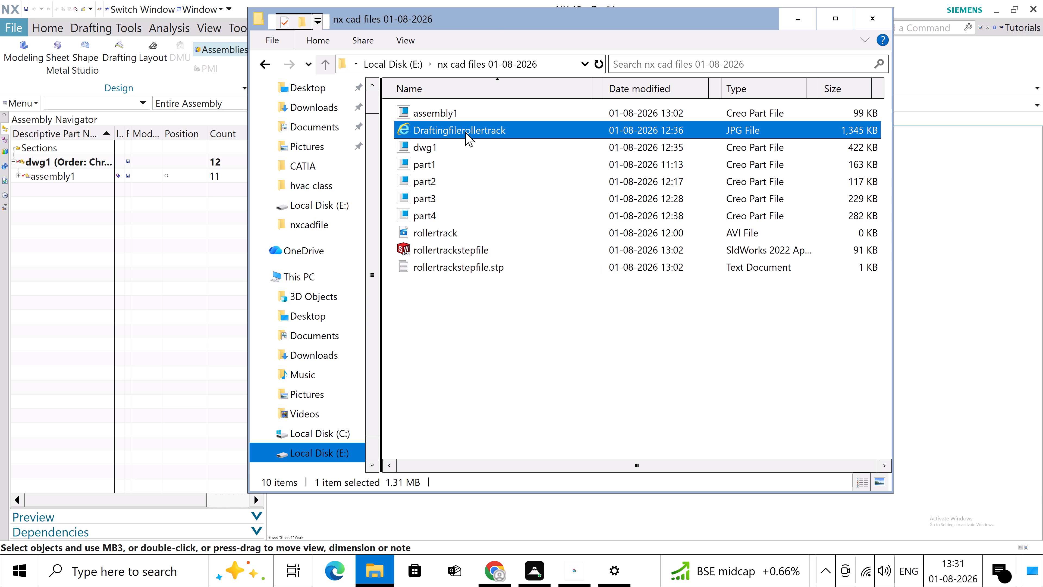
{"action": "left_click", "coordinate": [454, 115]}
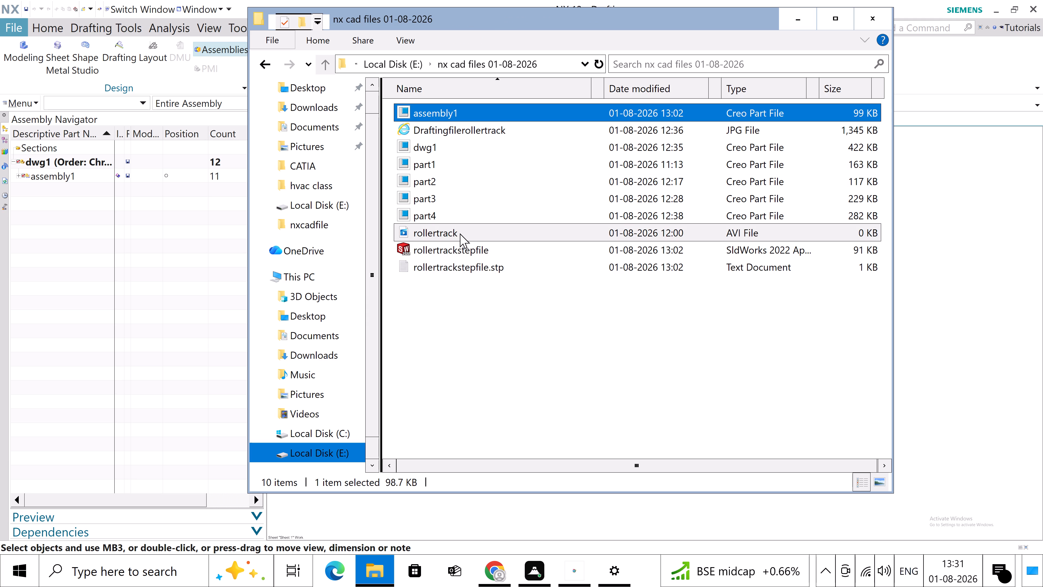
Compare the rollertrackstepfile, dwg1 and assembly1 entries in the project folder with the open assembly1 model and dwg1 drawing.
{"action": "left_click", "coordinate": [462, 249]}
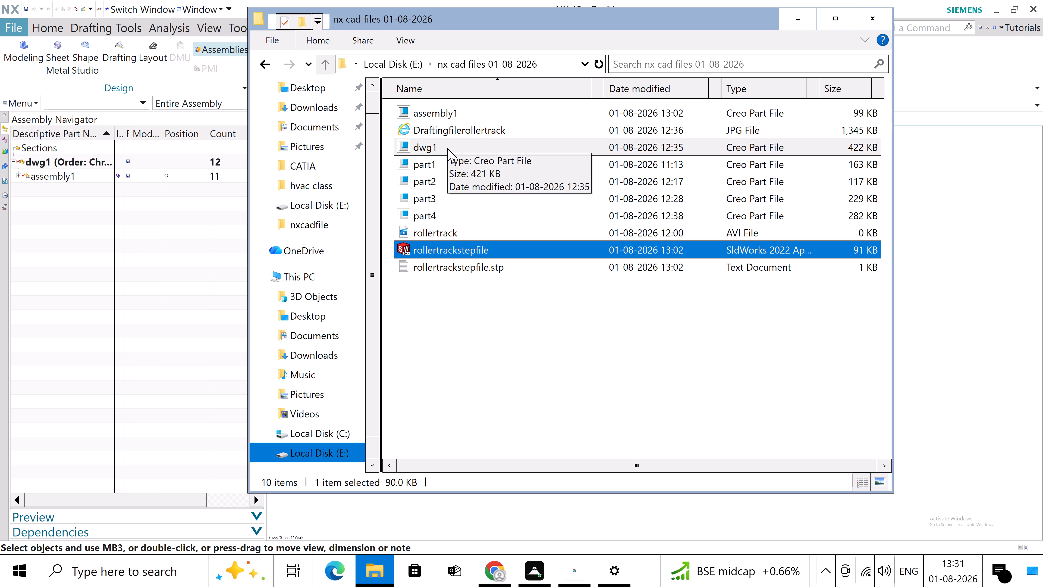
{"action": "left_click", "coordinate": [447, 148]}
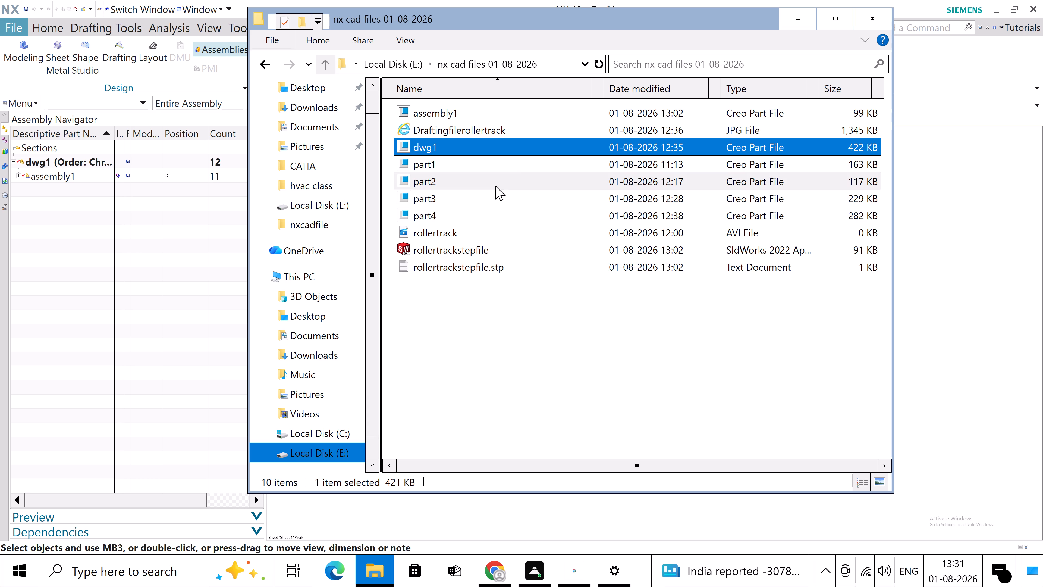
{"action": "left_click", "coordinate": [797, 23]}
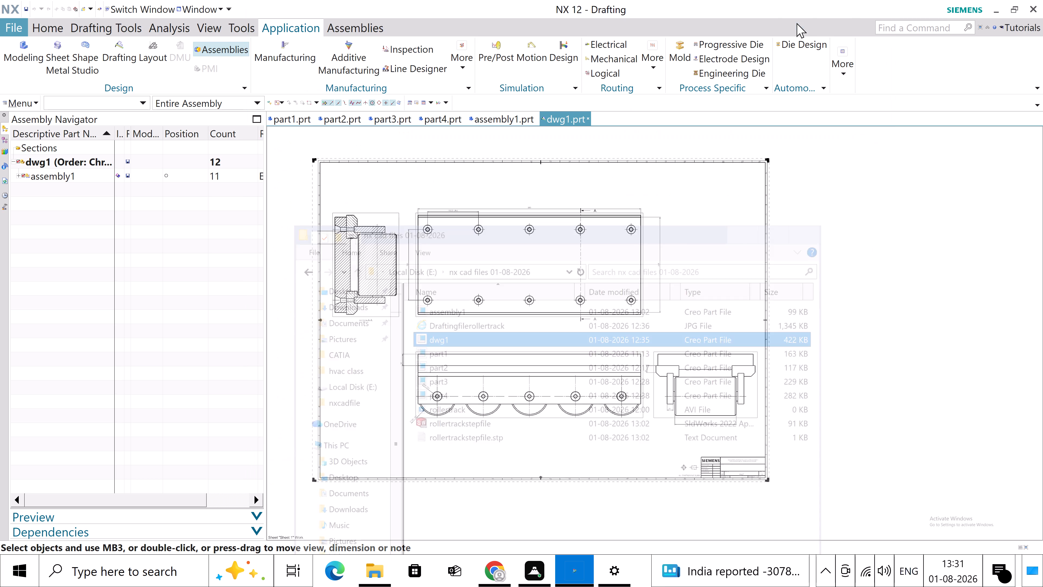
{"action": "scroll", "coordinate": [599, 290], "scroll_direction": "down", "scroll_amount": 2}
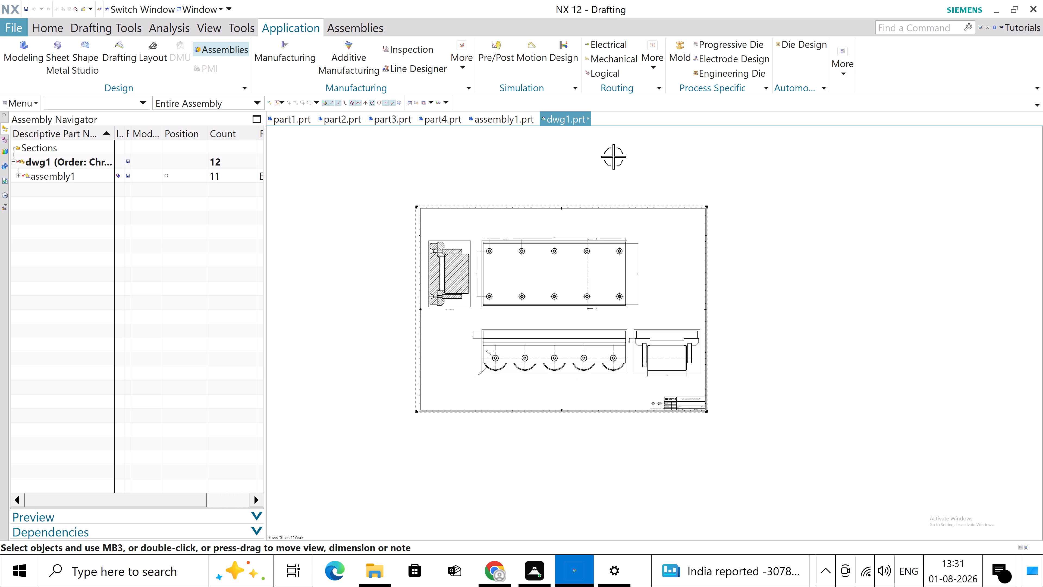
{"action": "left_click", "coordinate": [500, 121]}
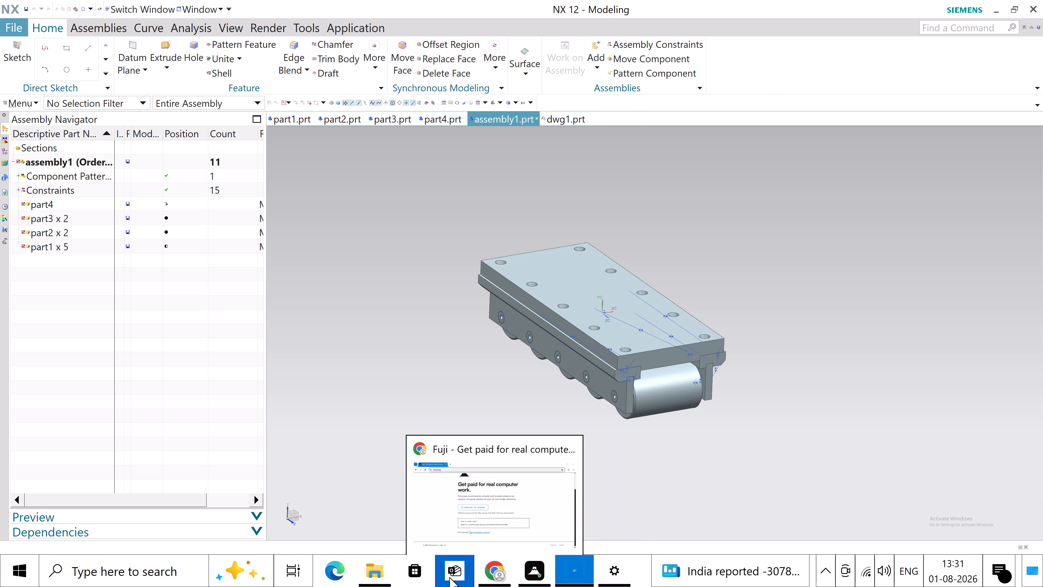
{"action": "left_click", "coordinate": [373, 584]}
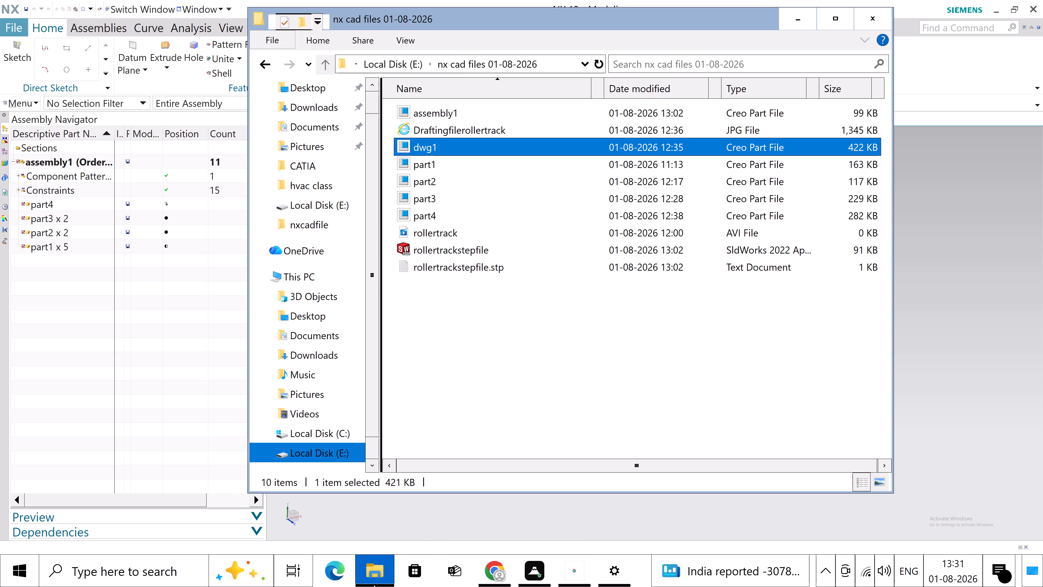
{"action": "left_click", "coordinate": [373, 584]}
{"action": "left_click", "coordinate": [373, 584]}
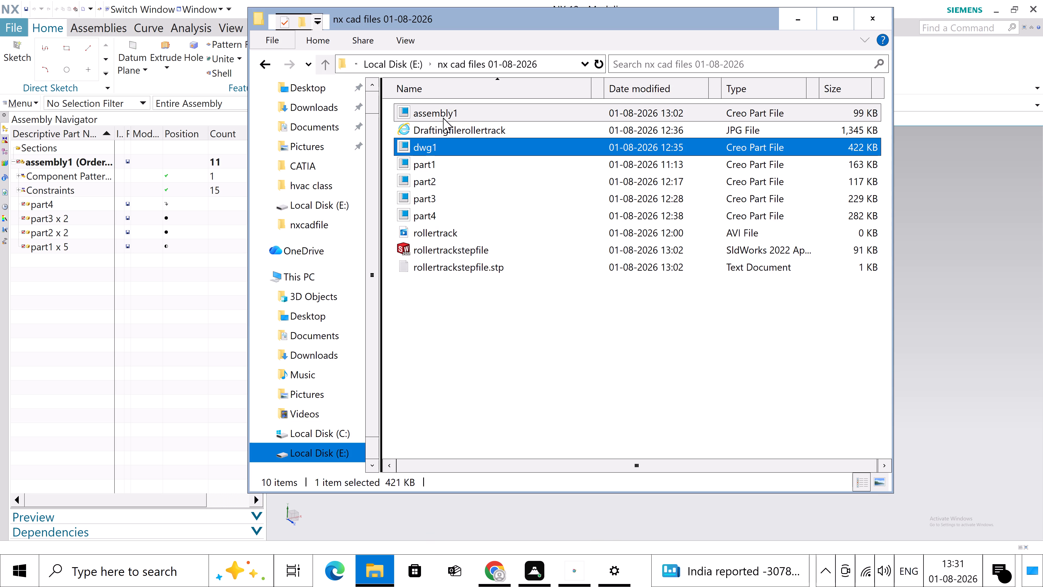
{"action": "left_click", "coordinate": [447, 106]}
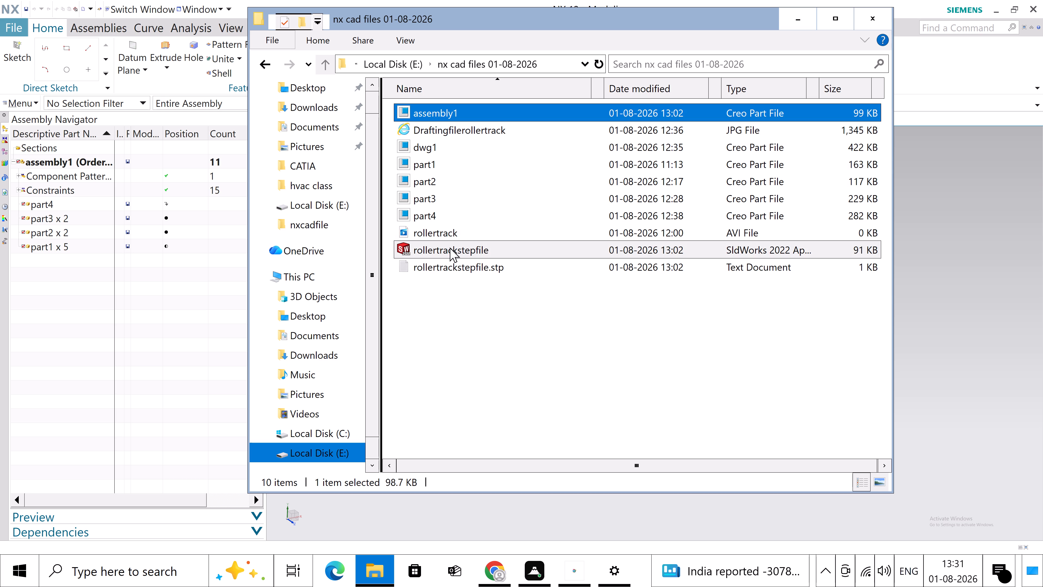
{"action": "left_click", "coordinate": [449, 145]}
{"action": "left_click_drag", "start_coordinate": [558, 25], "coordinate": [581, 129]}
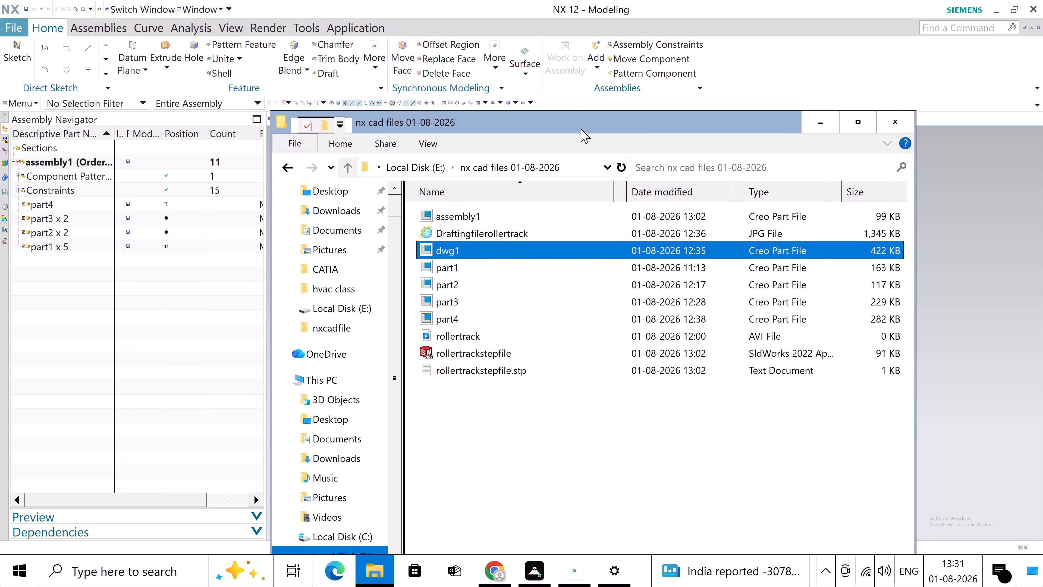
{"action": "left_click_drag", "start_coordinate": [581, 129], "coordinate": [594, 243]}
{"action": "left_click", "coordinate": [564, 121]}
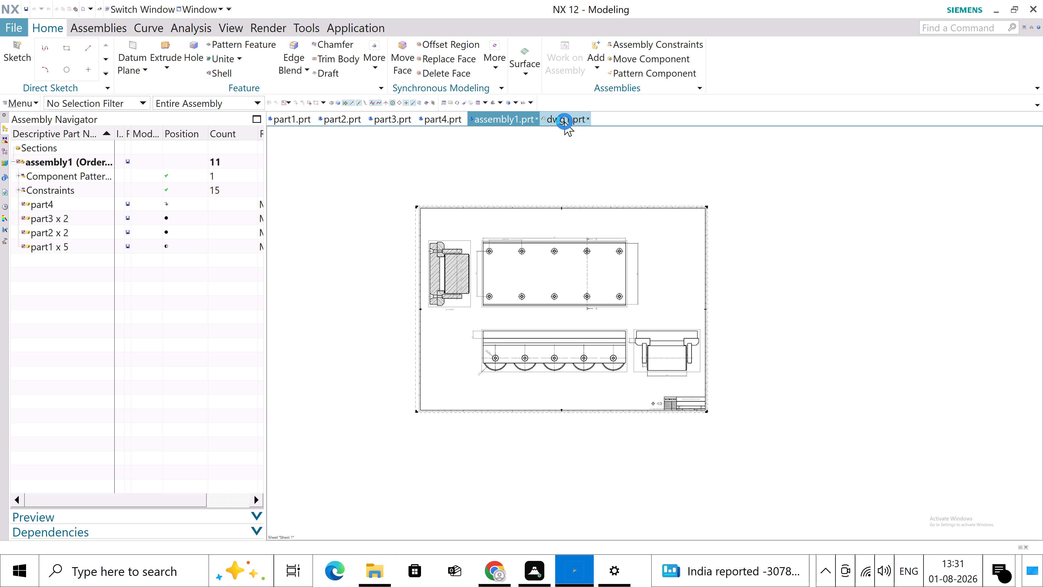
{"action": "left_click", "coordinate": [505, 125]}
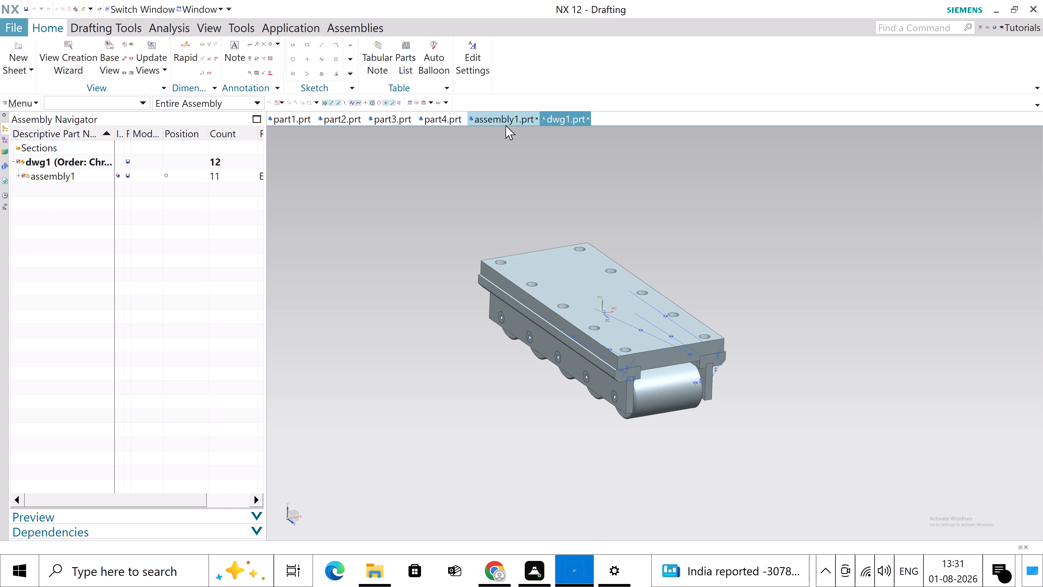
Save the dwg1 drawing part.
{"action": "left_click", "coordinate": [558, 125]}
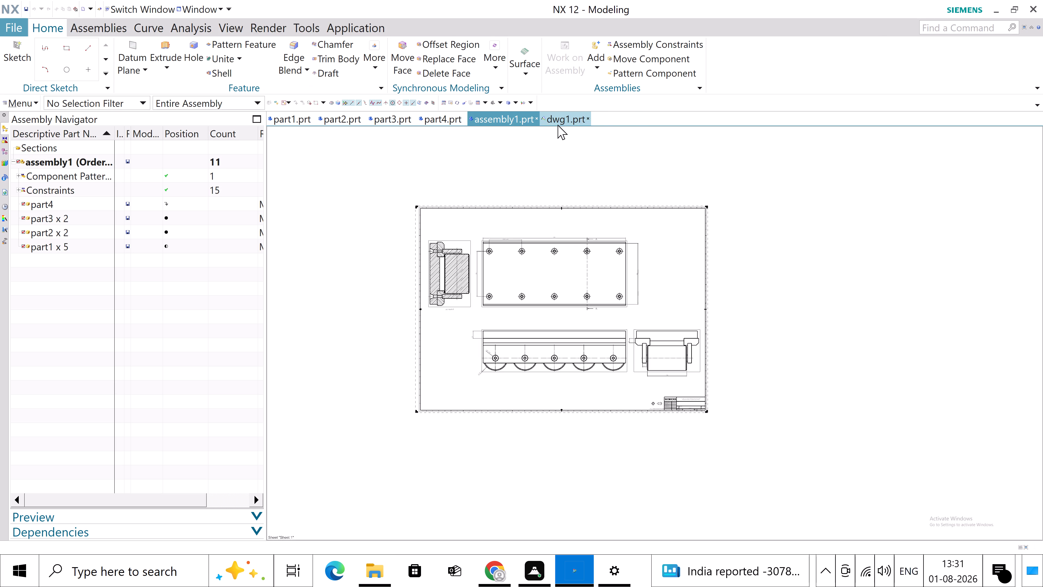
{"action": "left_click", "coordinate": [4, 27]}
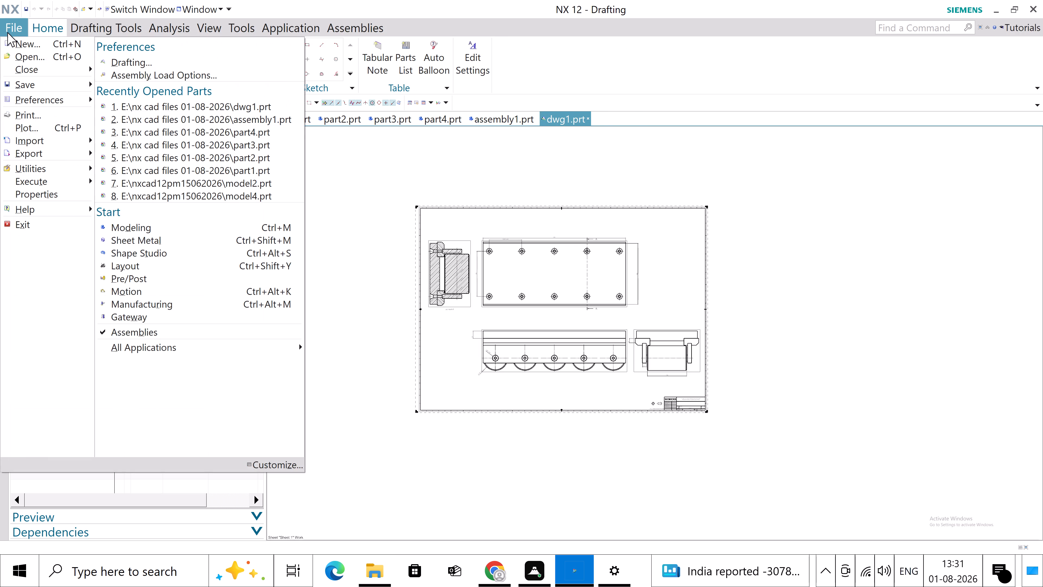
{"action": "left_click", "coordinate": [40, 82]}
{"action": "left_click", "coordinate": [130, 57]}
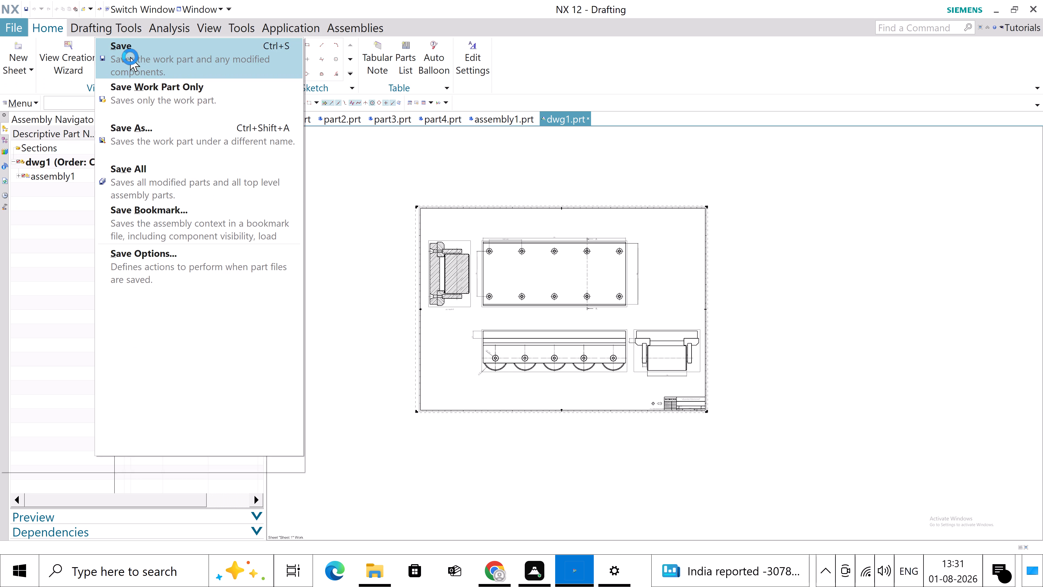
Save the assembly1 part.
{"action": "left_click", "coordinate": [523, 117]}
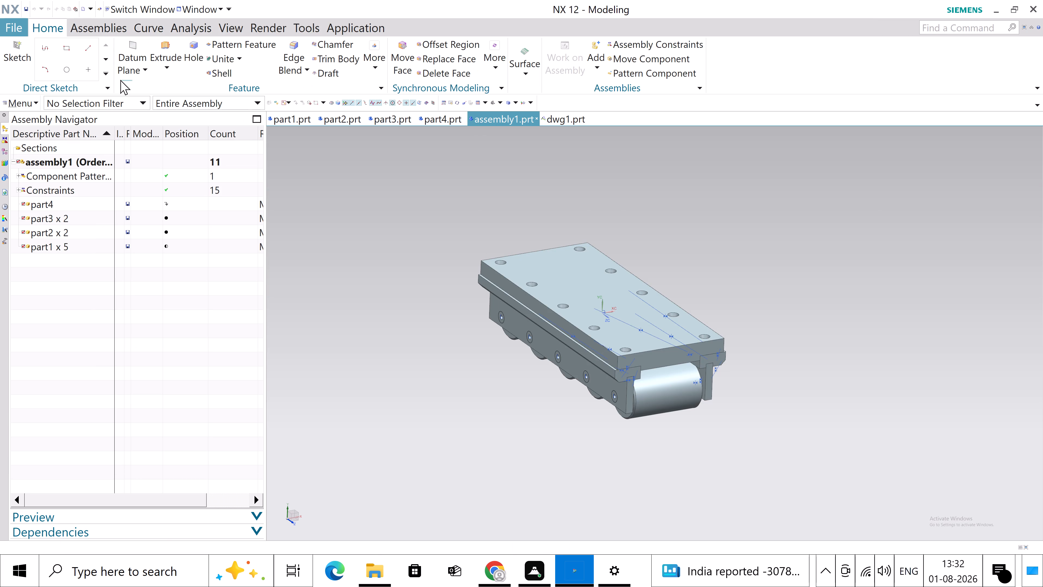
{"action": "left_click", "coordinate": [6, 34]}
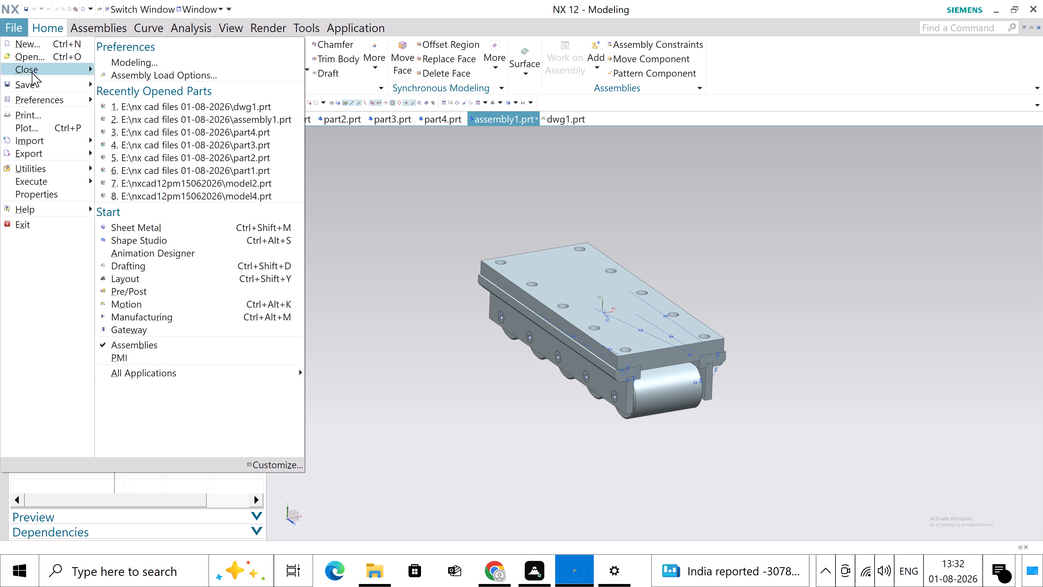
{"action": "left_click", "coordinate": [32, 88]}
{"action": "left_click", "coordinate": [128, 66]}
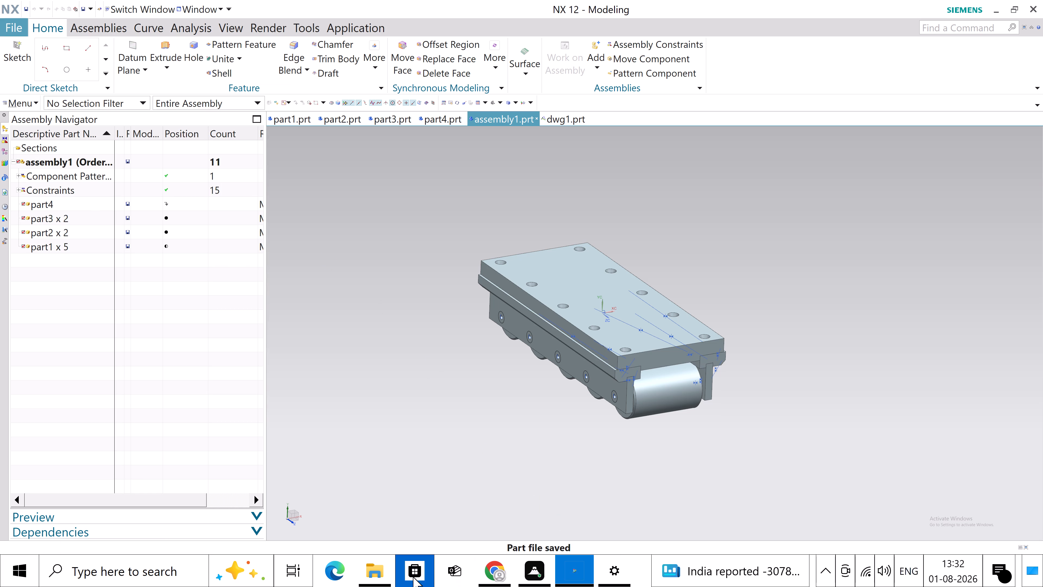
Check the file listing in the project folder, including the rollertrackstepfile entry.
{"action": "left_click", "coordinate": [386, 576]}
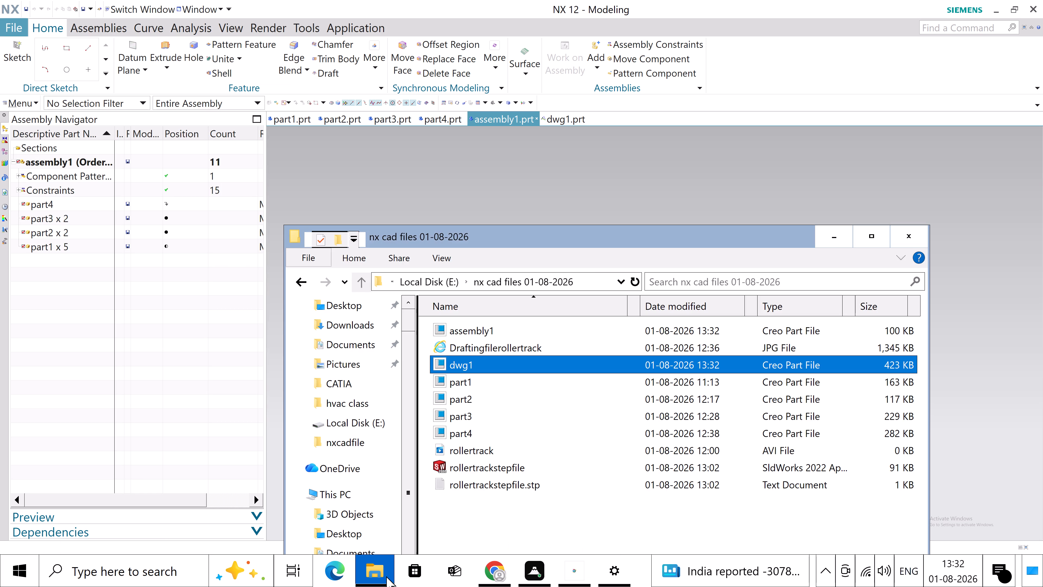
{"action": "left_click", "coordinate": [506, 468]}
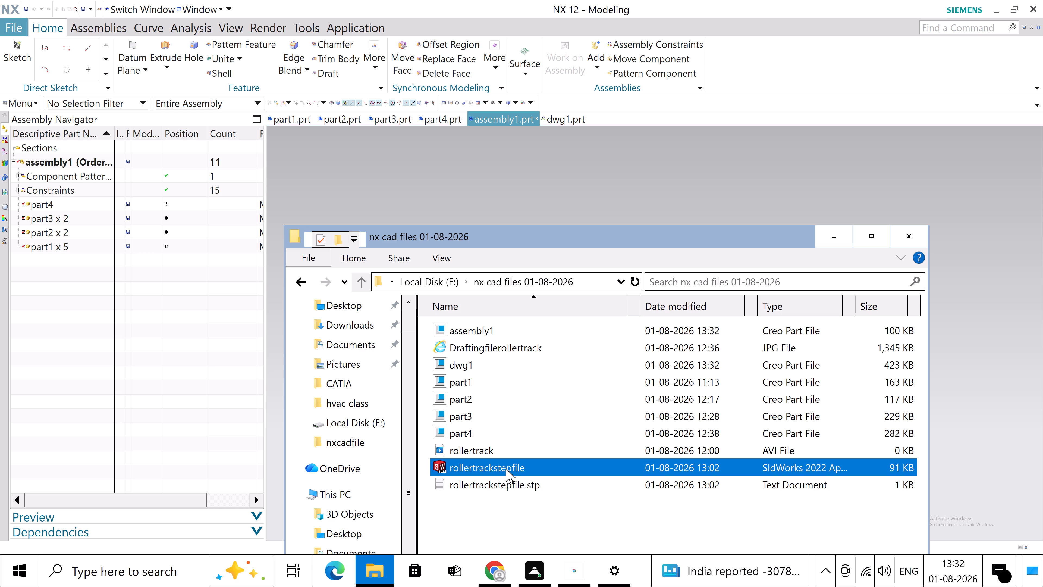
{"action": "right_click", "coordinate": [506, 468]}
{"action": "left_click", "coordinate": [448, 138]}
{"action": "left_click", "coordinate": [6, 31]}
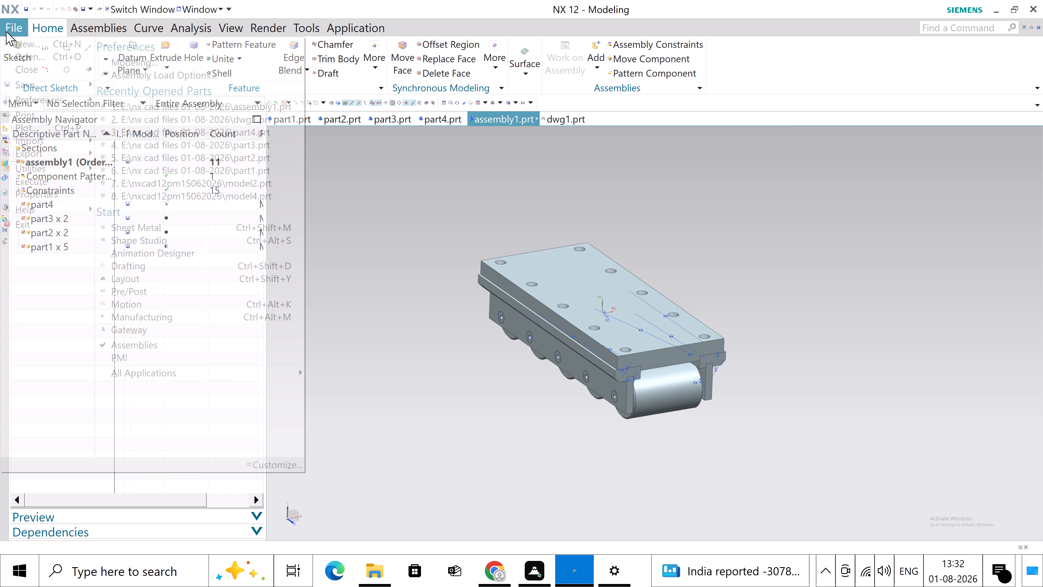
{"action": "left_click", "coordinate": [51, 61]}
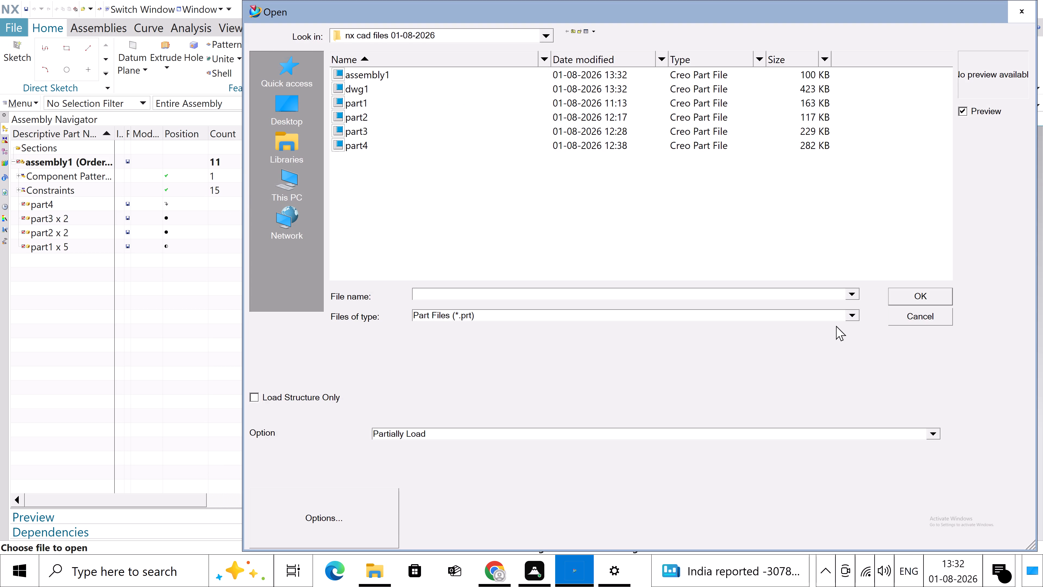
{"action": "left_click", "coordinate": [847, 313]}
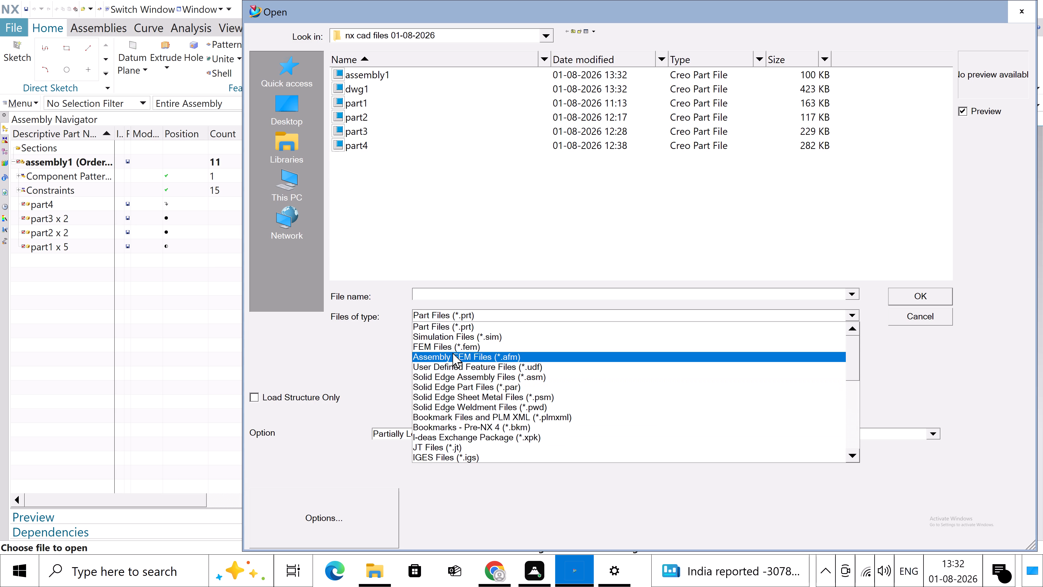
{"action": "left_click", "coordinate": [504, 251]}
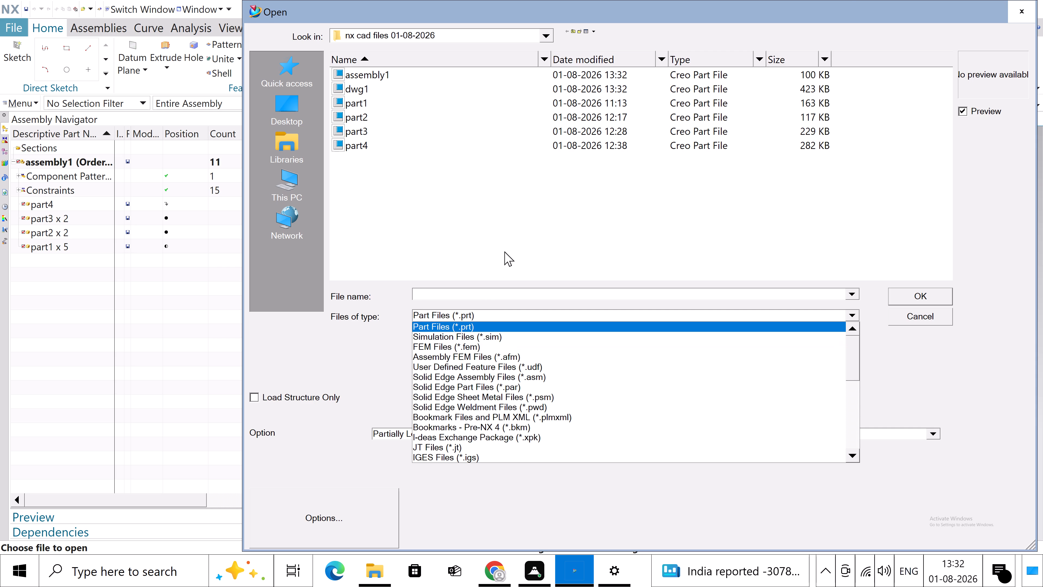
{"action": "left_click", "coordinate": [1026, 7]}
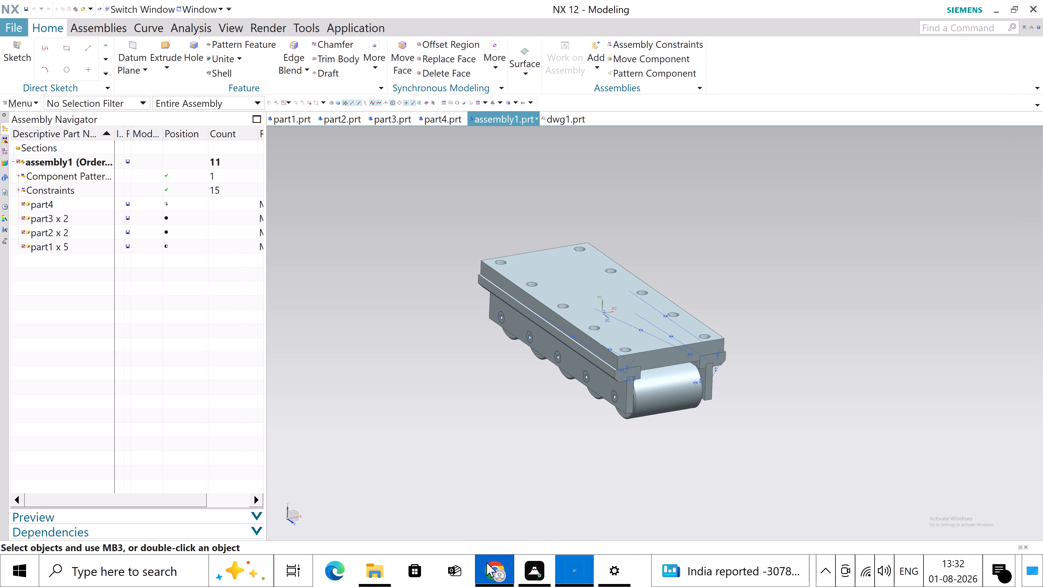
Recheck the rollertrackstepfile and Draftingfilerollertrack entries in the project folder, and close the folder window.
{"action": "left_click", "coordinate": [486, 562]}
{"action": "left_click", "coordinate": [486, 562]}
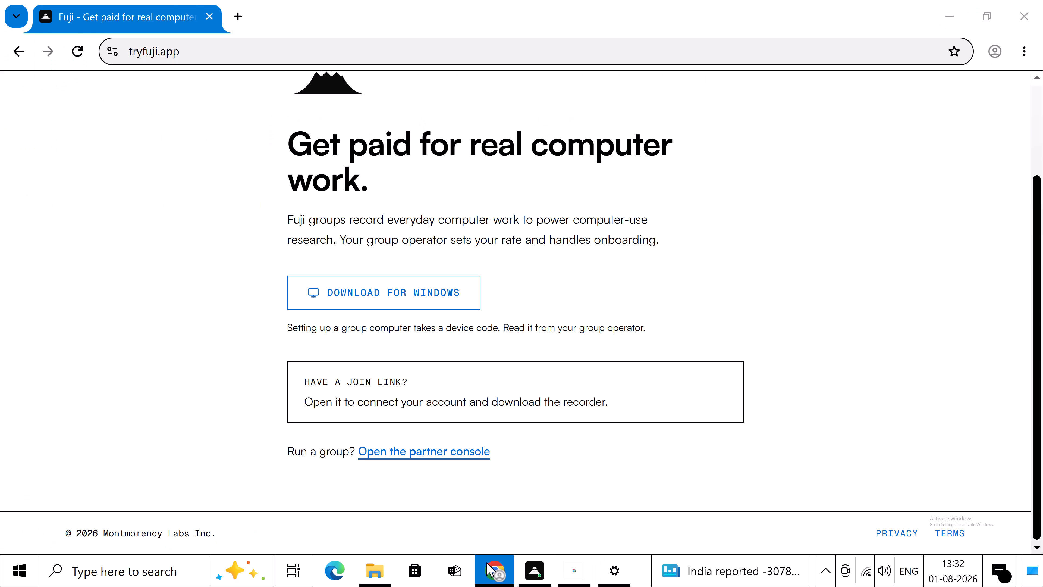
{"action": "left_click", "coordinate": [381, 572]}
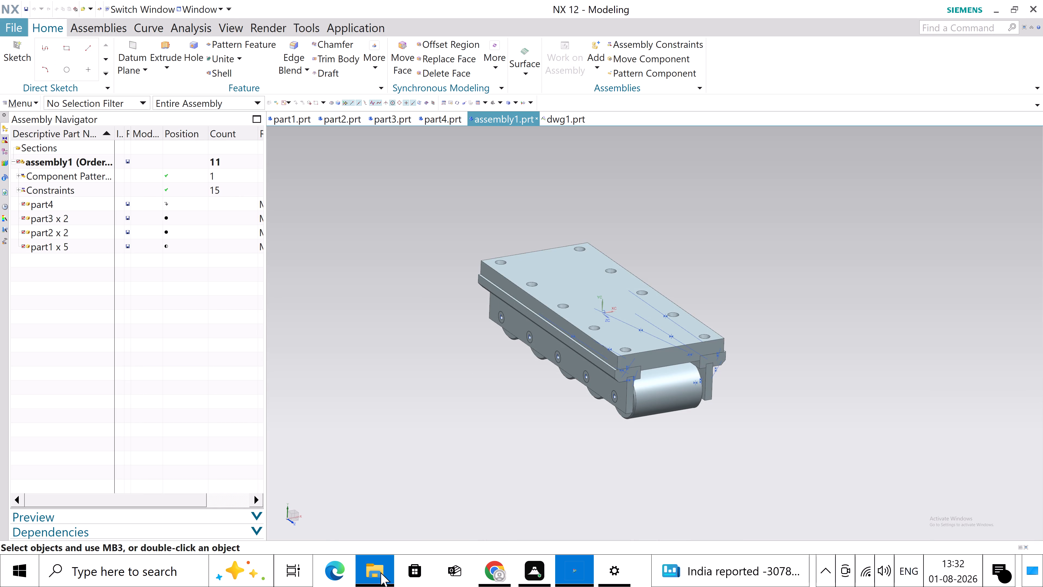
{"action": "left_click", "coordinate": [550, 503]}
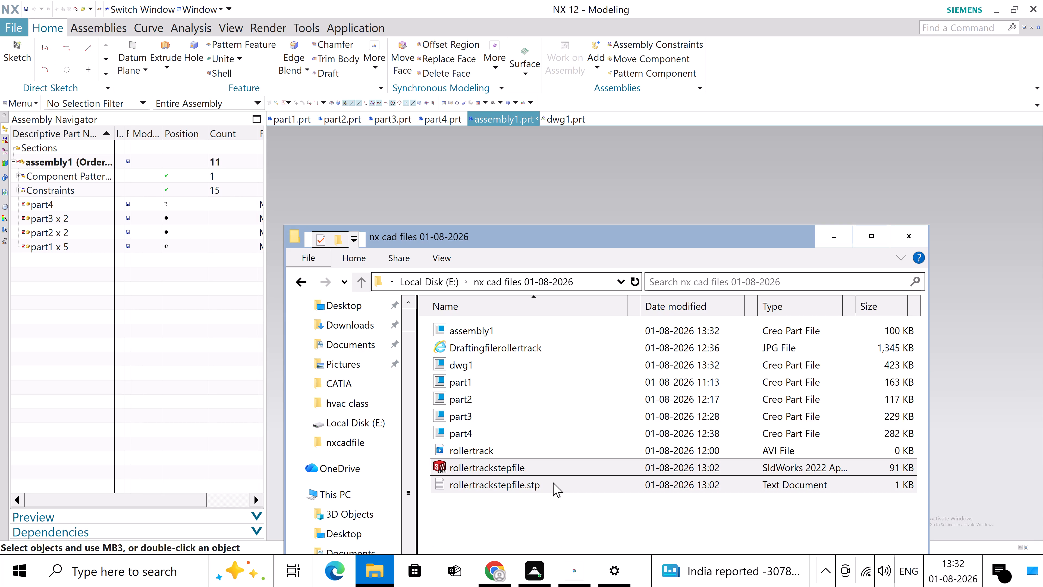
{"action": "left_click", "coordinate": [553, 467]}
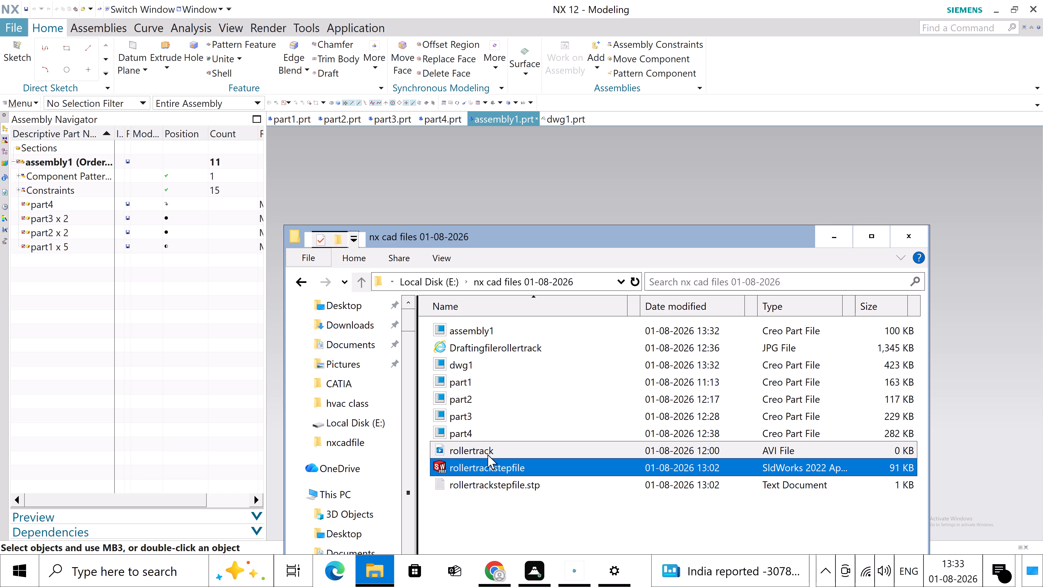
{"action": "left_click", "coordinate": [498, 349]}
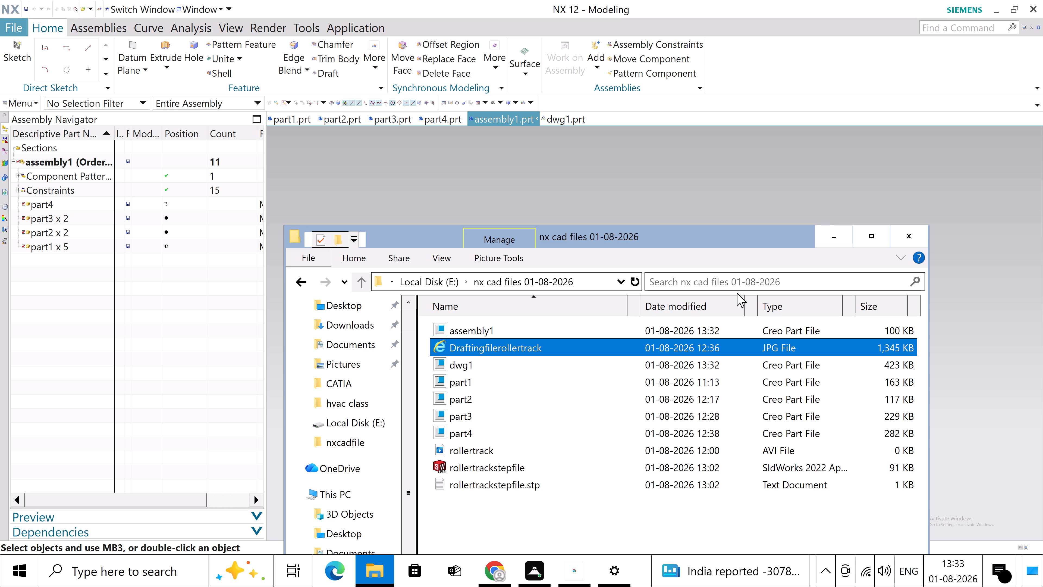
{"action": "left_click", "coordinate": [900, 234]}
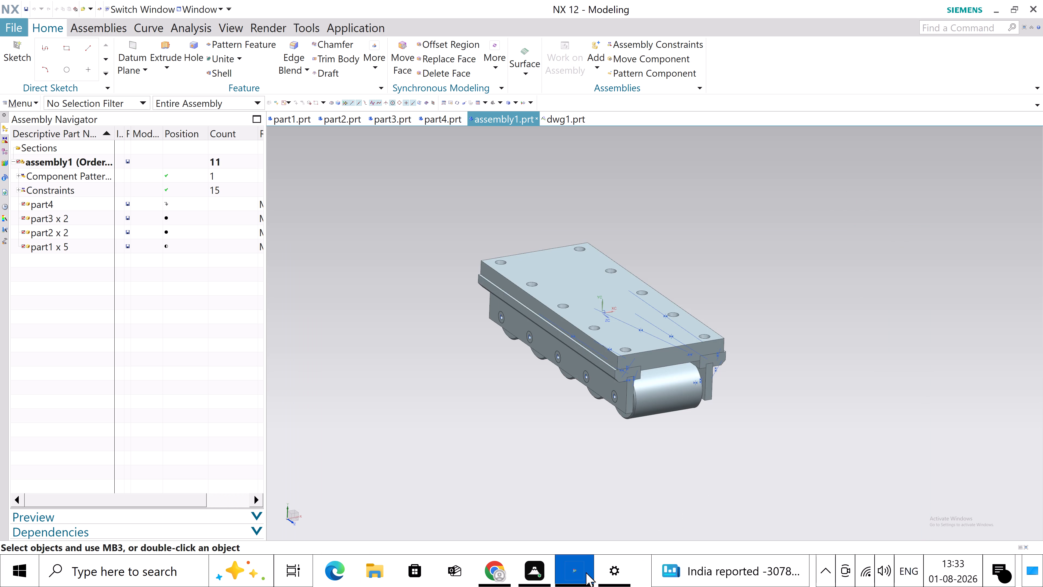
Close the Windows date and time settings and return to the assembly1 model.
{"action": "left_click", "coordinate": [623, 564]}
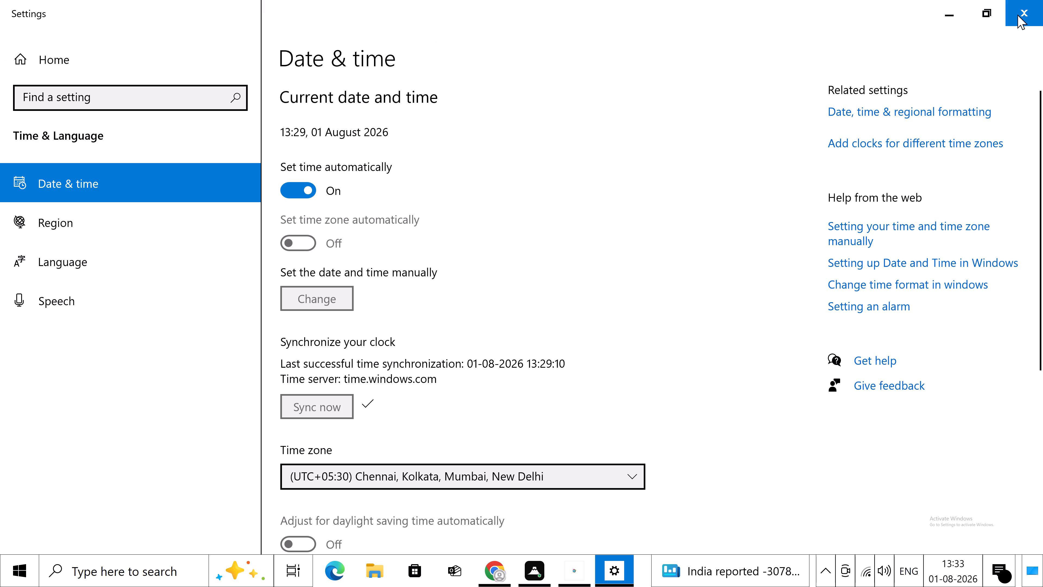
{"action": "left_click", "coordinate": [1019, 12]}
{"action": "scroll", "coordinate": [592, 201], "scroll_direction": "down", "scroll_amount": 2}
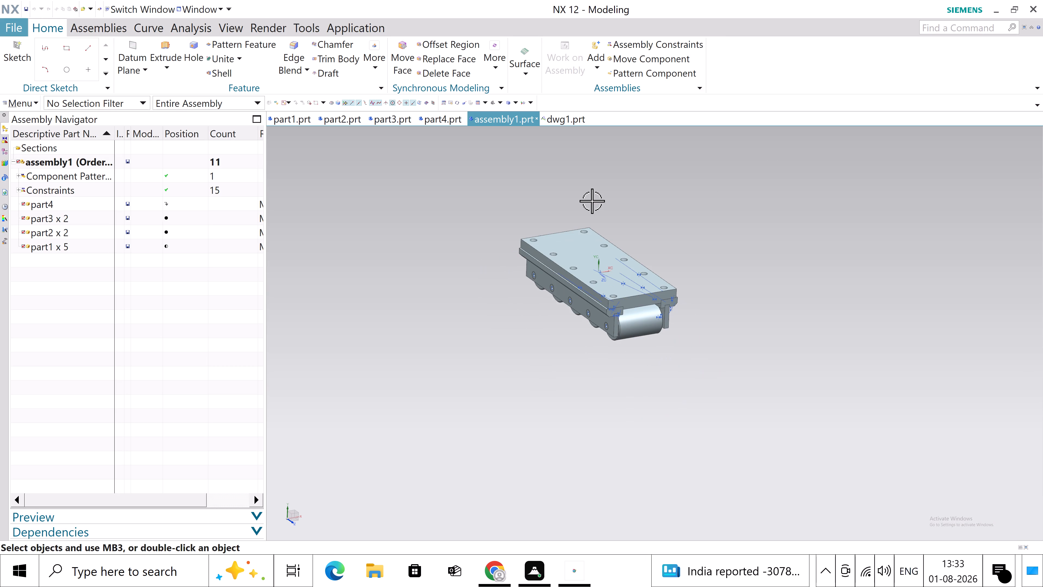